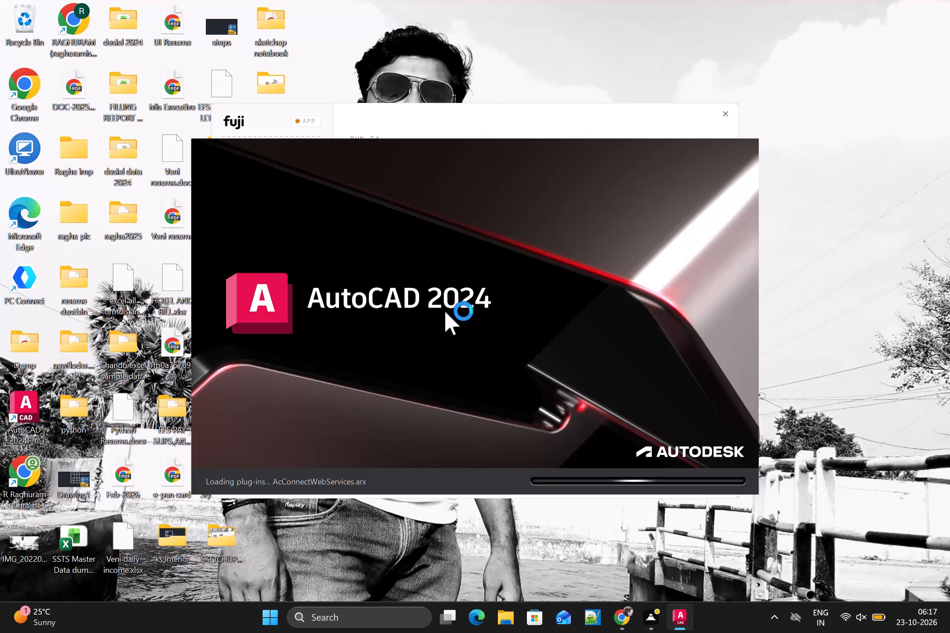
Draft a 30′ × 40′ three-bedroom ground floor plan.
Create a new blank drawing from the start screen.
left_click(445, 311)
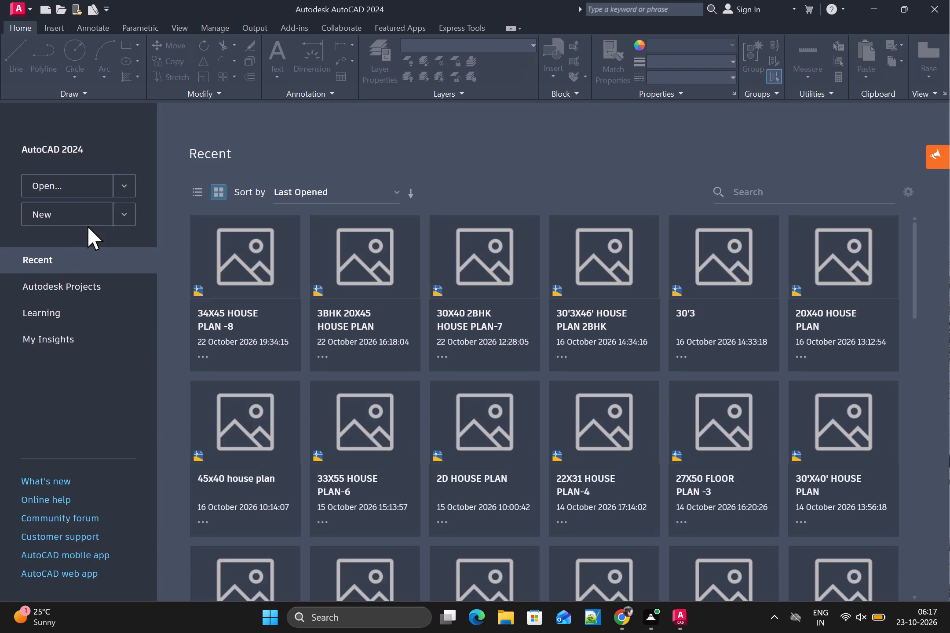
left_click(89, 217)
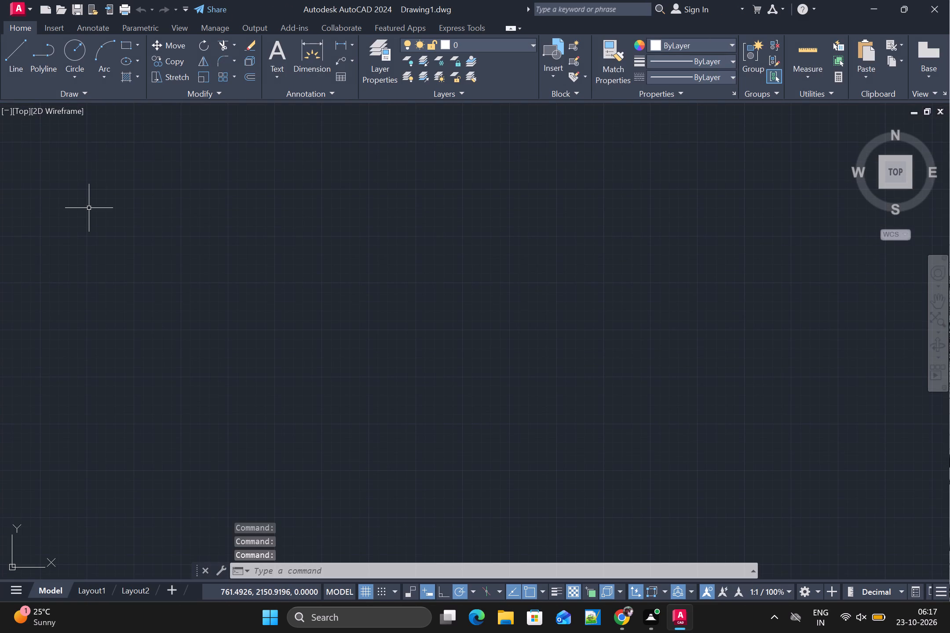
Turn off the drawing grid display and dismiss the OneDrive backup notification.
left_click(367, 593)
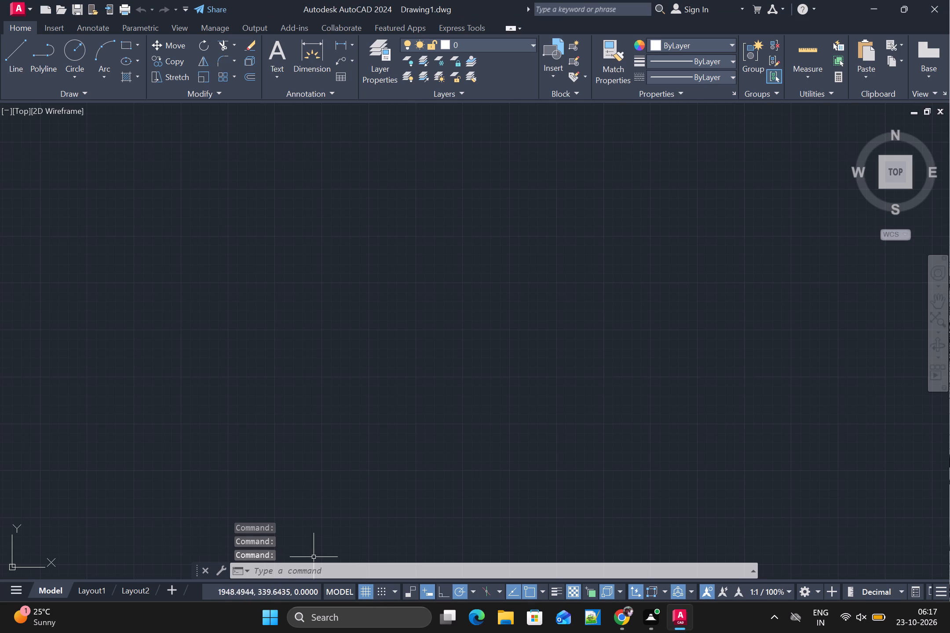
left_click(367, 591)
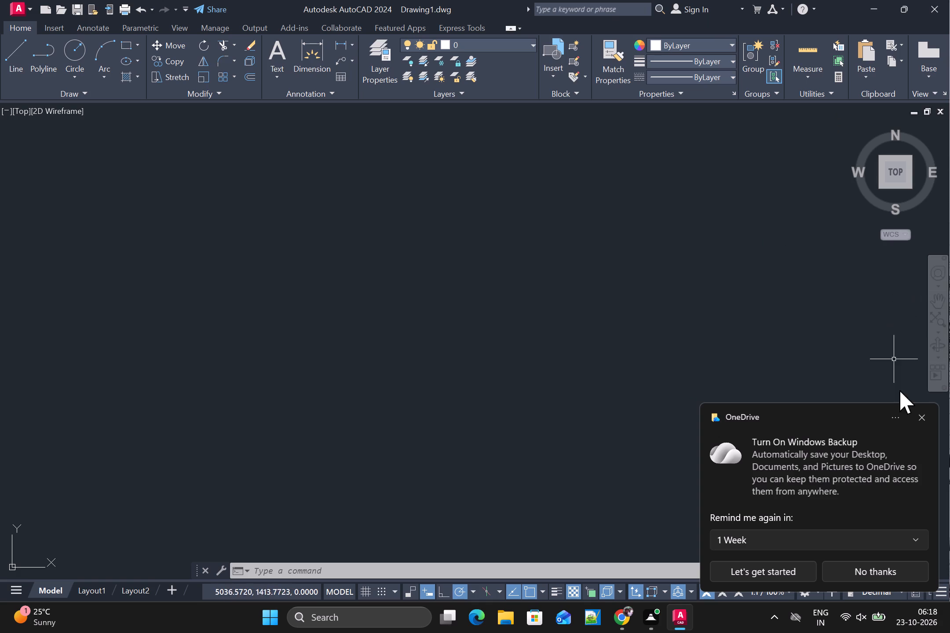
left_click(922, 415)
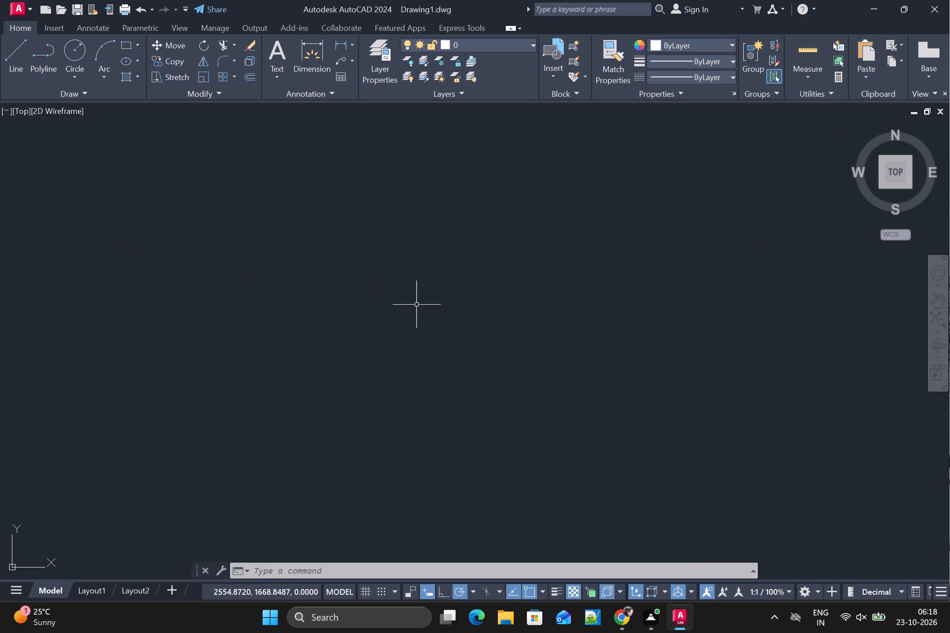
Modify the ISO-25 dimension style so dimension lines are cyan and both extension lines, Ext line 1 and Ext line 2, are suppressed.
key("d")
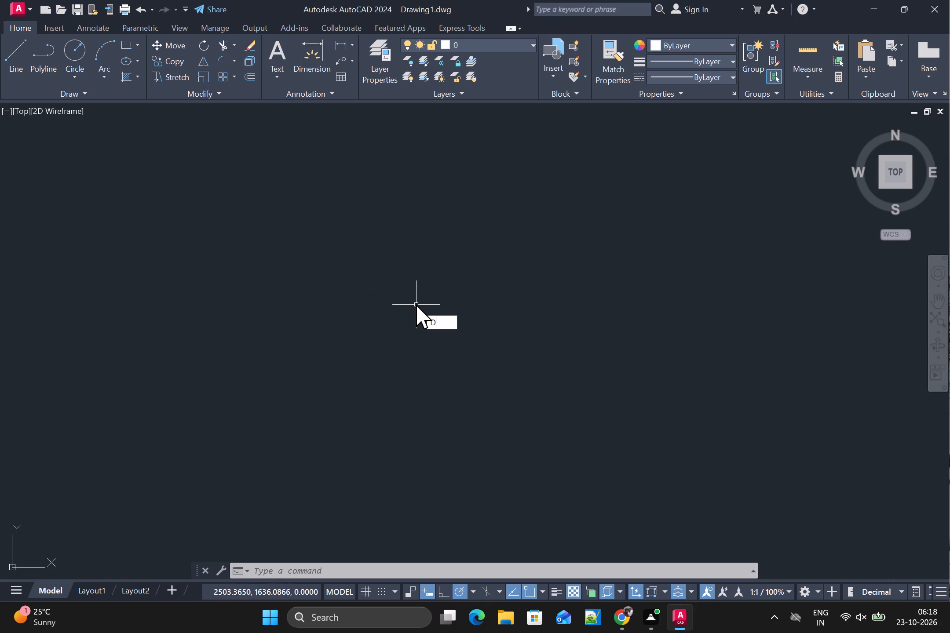
key("Return")
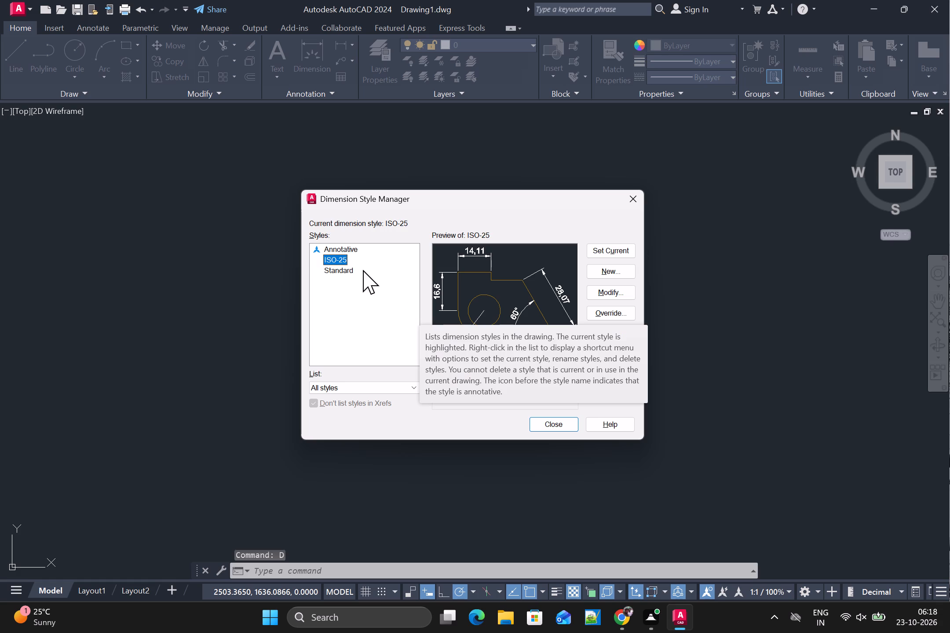
left_click(619, 292)
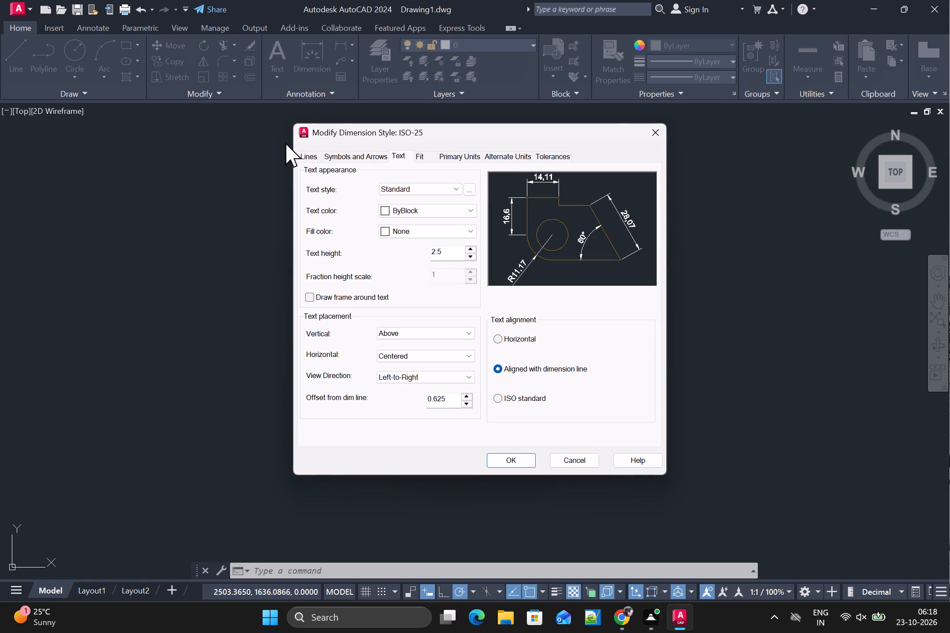
left_click(314, 156)
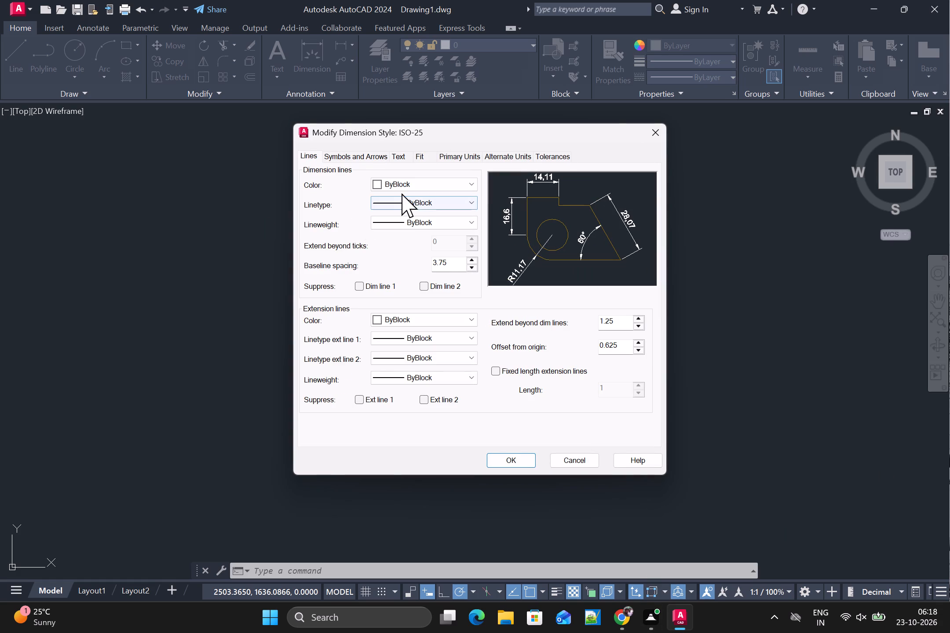
left_click(406, 186)
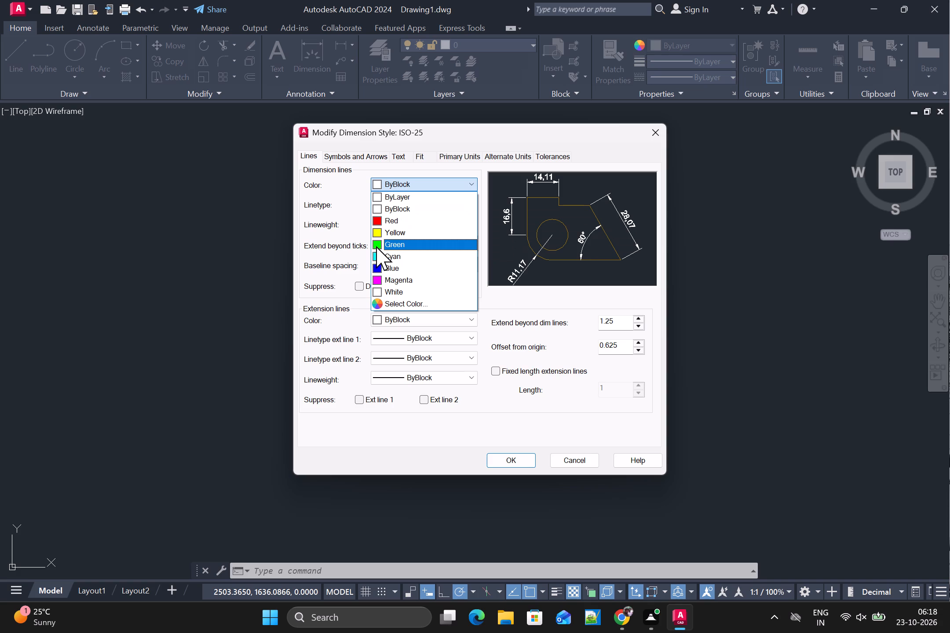
left_click(391, 259)
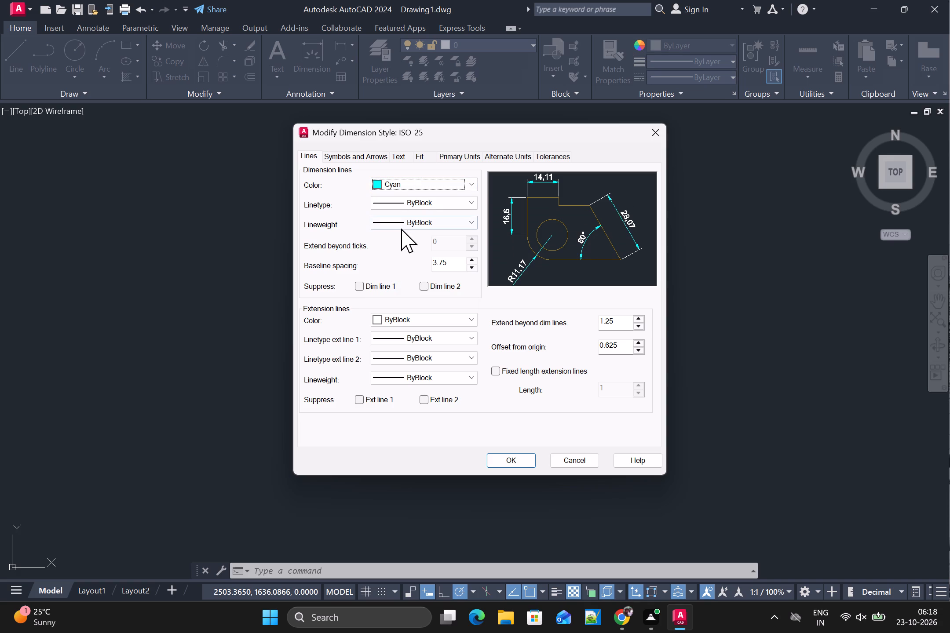
left_click(372, 395)
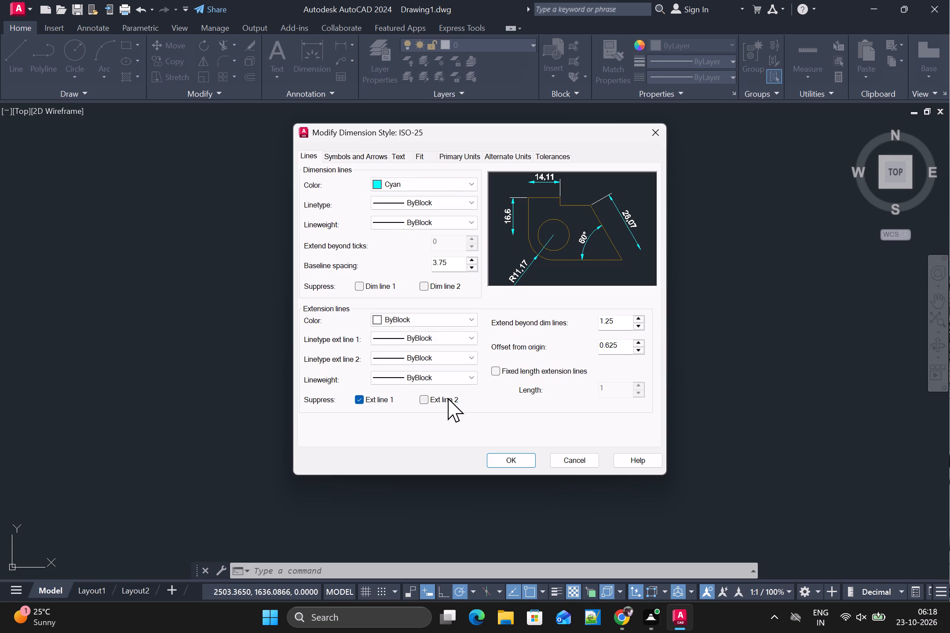
left_click(448, 398)
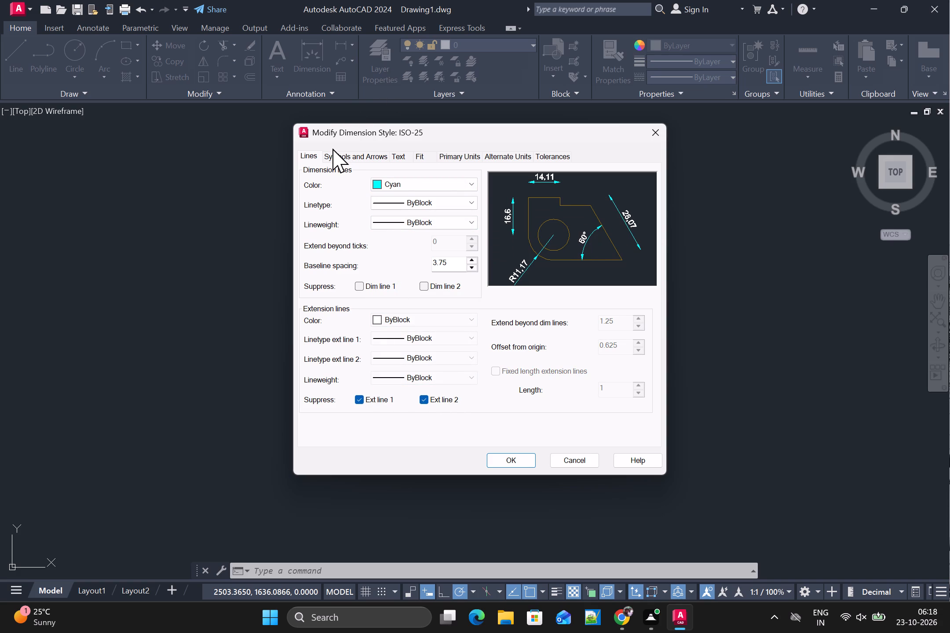
Set the dimension style's first and second arrowheads to Architectural tick.
left_click(346, 161)
left_click(339, 195)
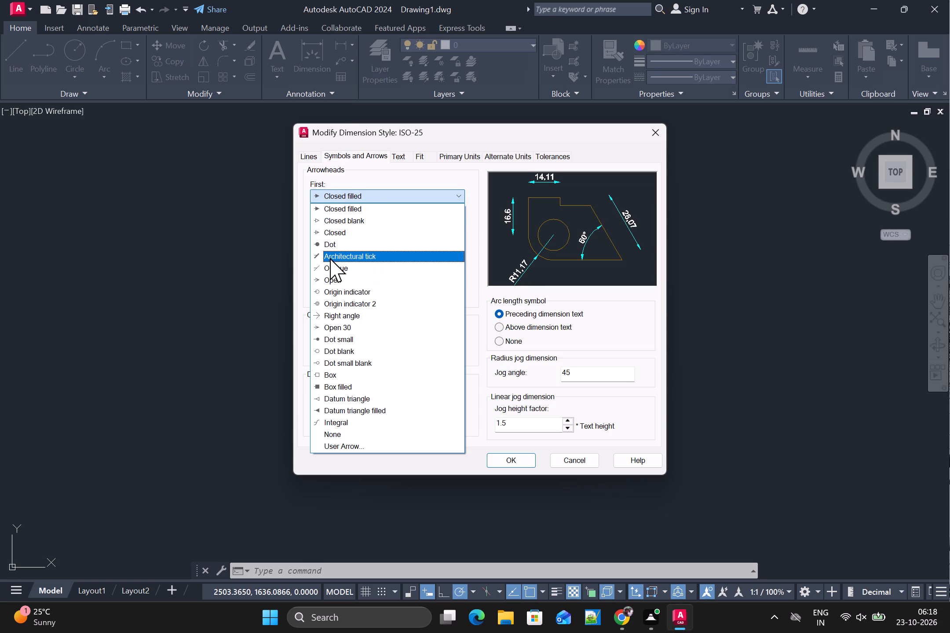
left_click(330, 258)
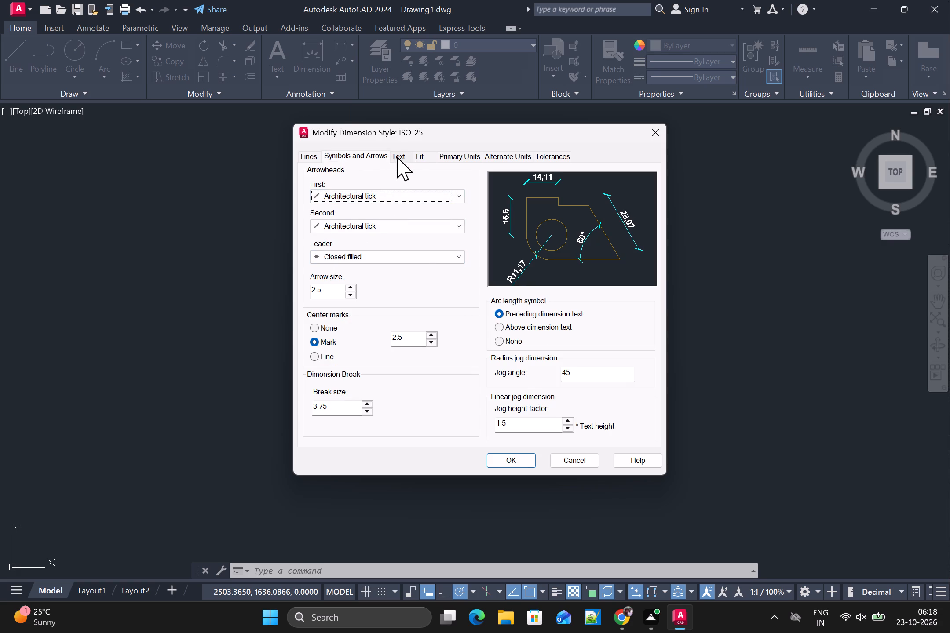
Set the dimension style's text color to yellow.
left_click(397, 156)
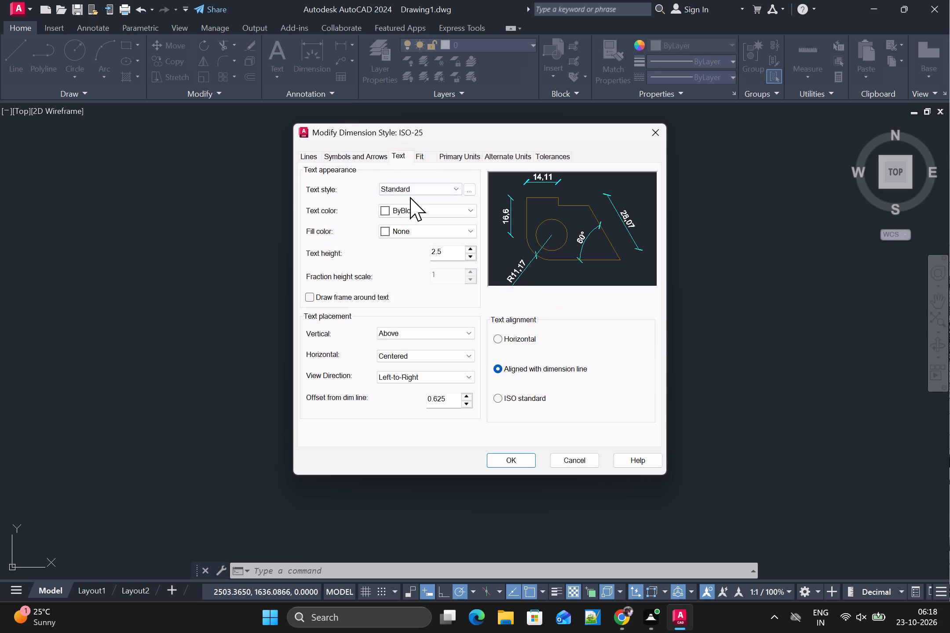
left_click(422, 215)
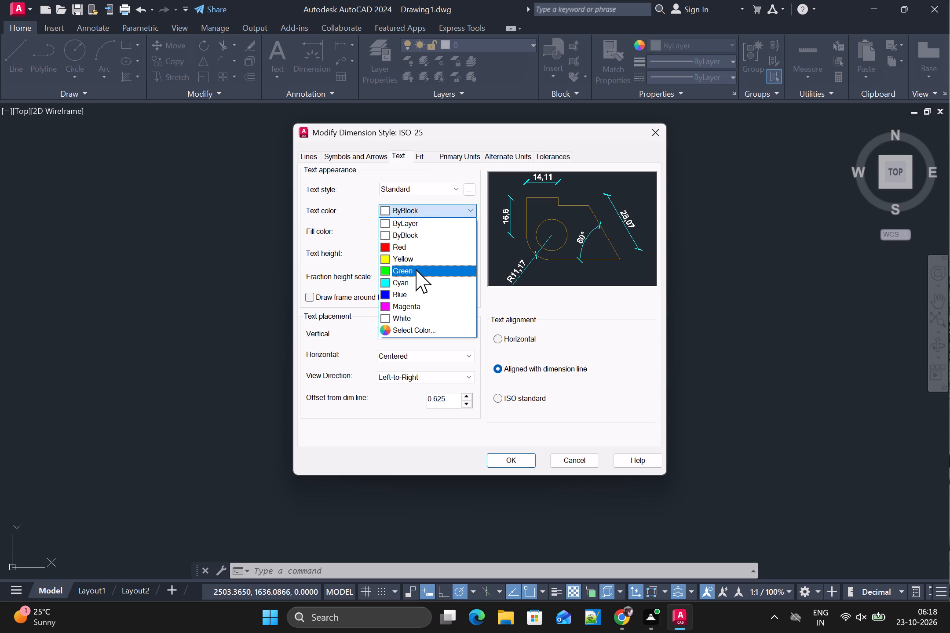
left_click(412, 257)
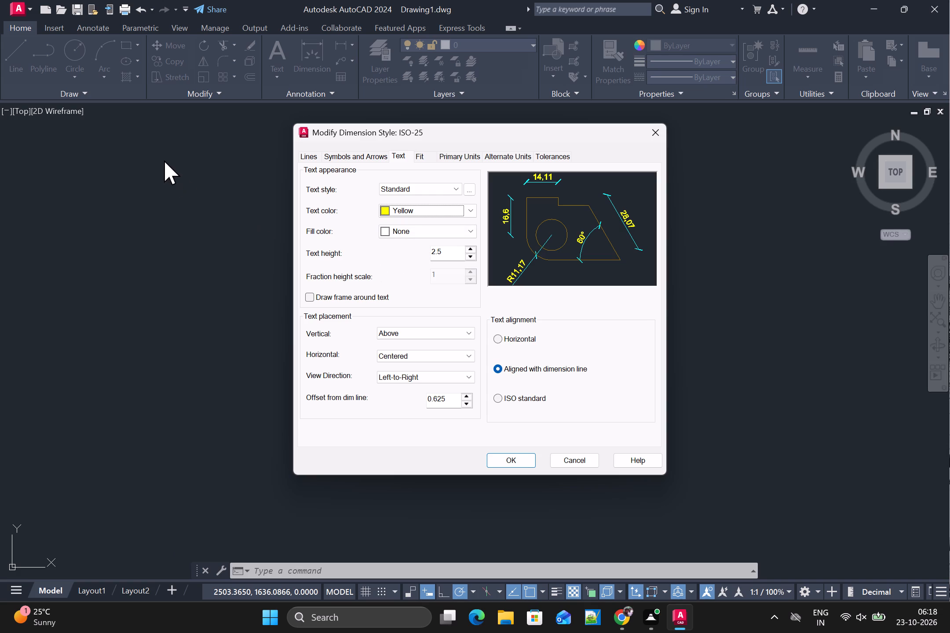
Set the style's primary linear units to Architectural with 0'-0" precision, and save ISO-25 as the current dimension style.
left_click(423, 155)
left_click(443, 155)
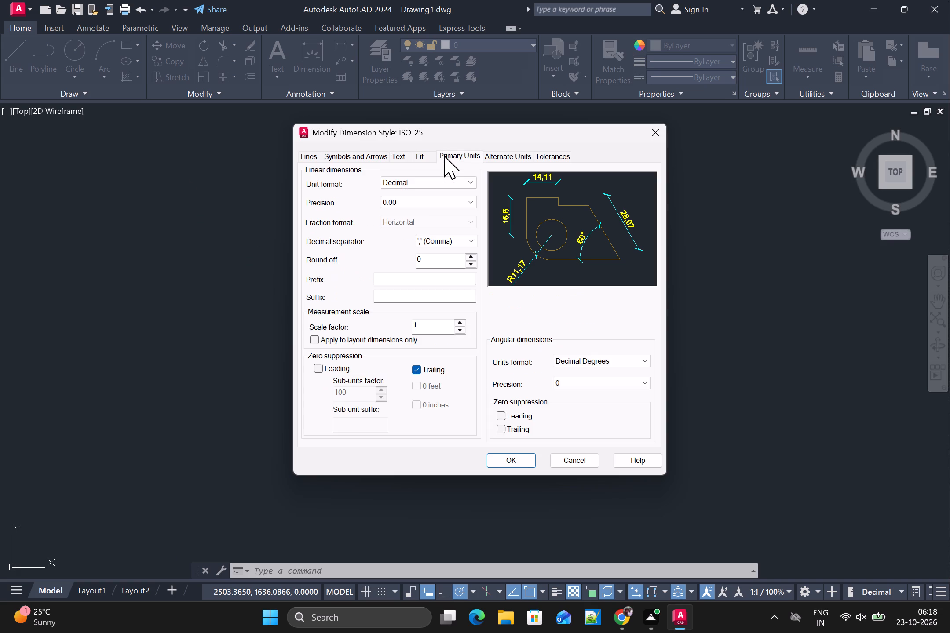
left_click(427, 182)
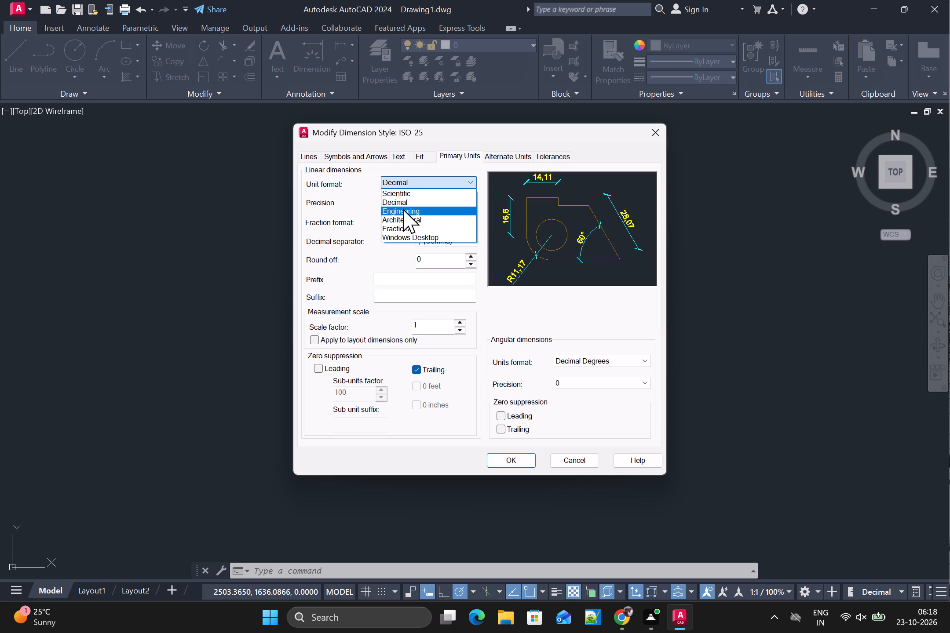
left_click(404, 220)
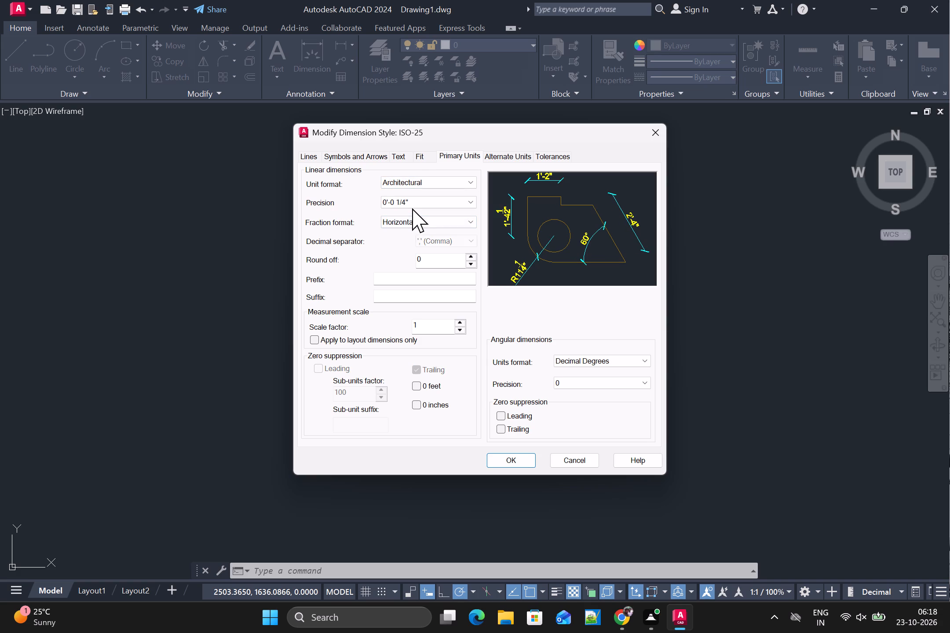
left_click(414, 202)
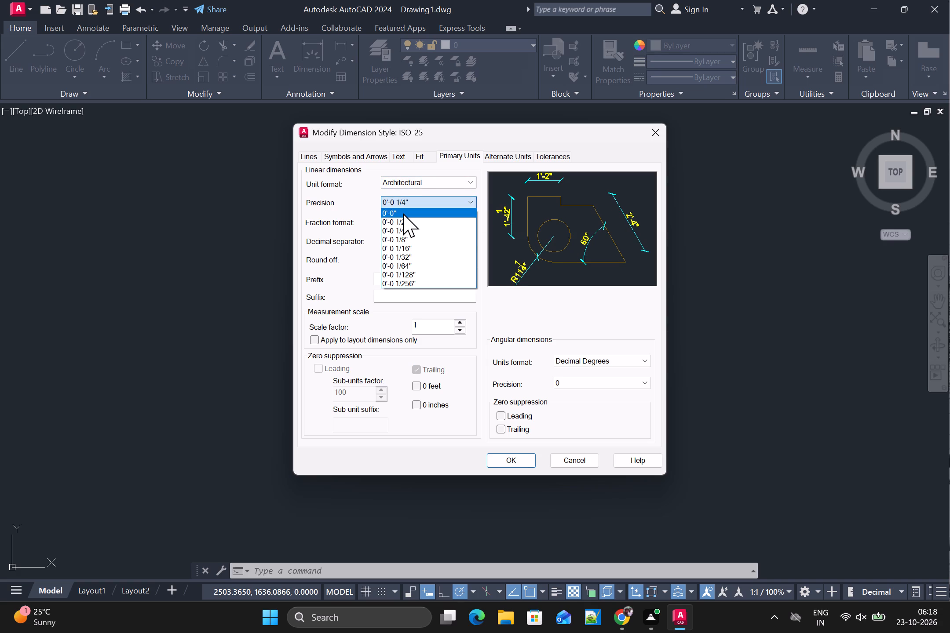
left_click(403, 213)
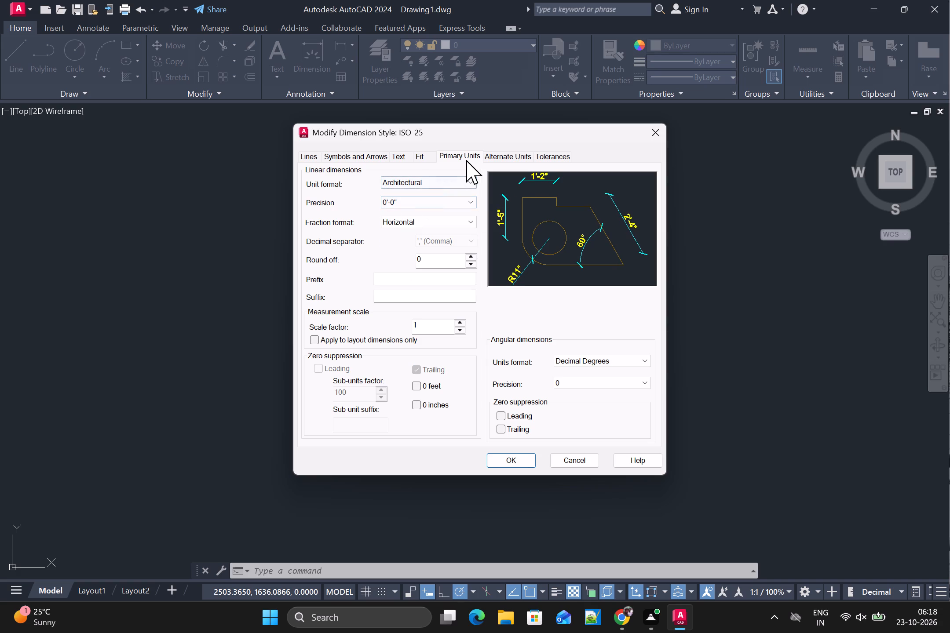
left_click(467, 159)
left_click(505, 457)
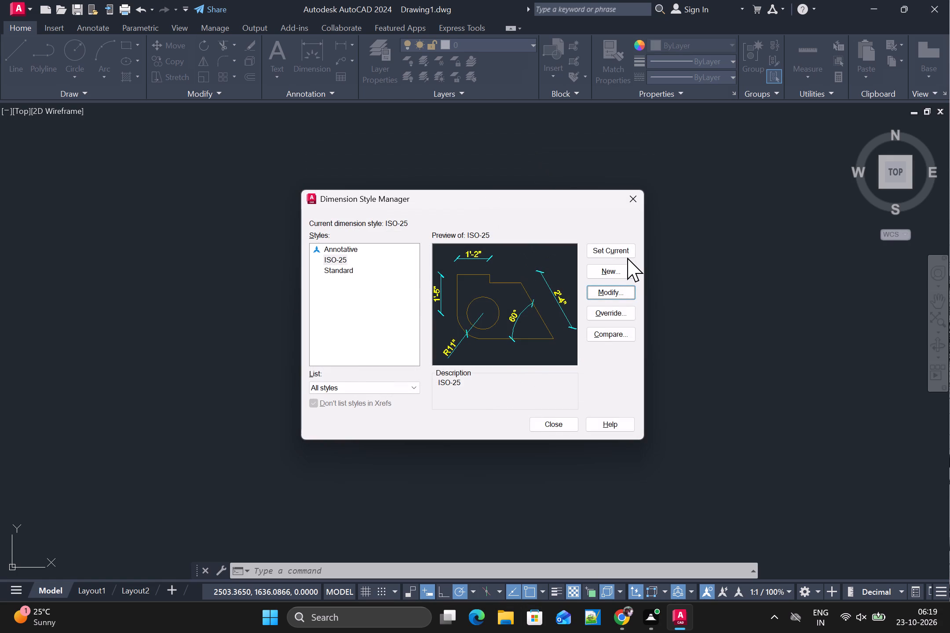
left_click(625, 251)
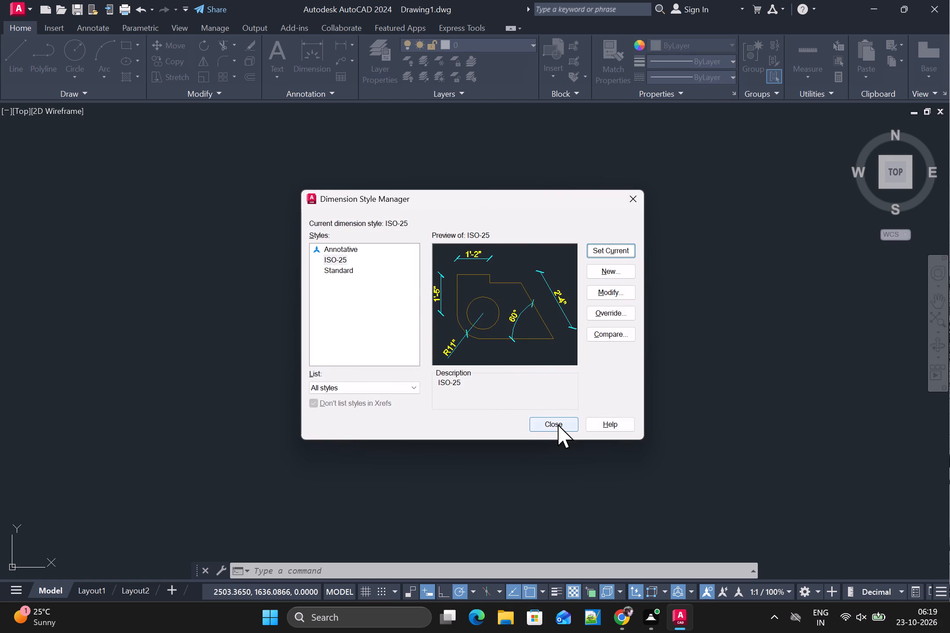
left_click(558, 424)
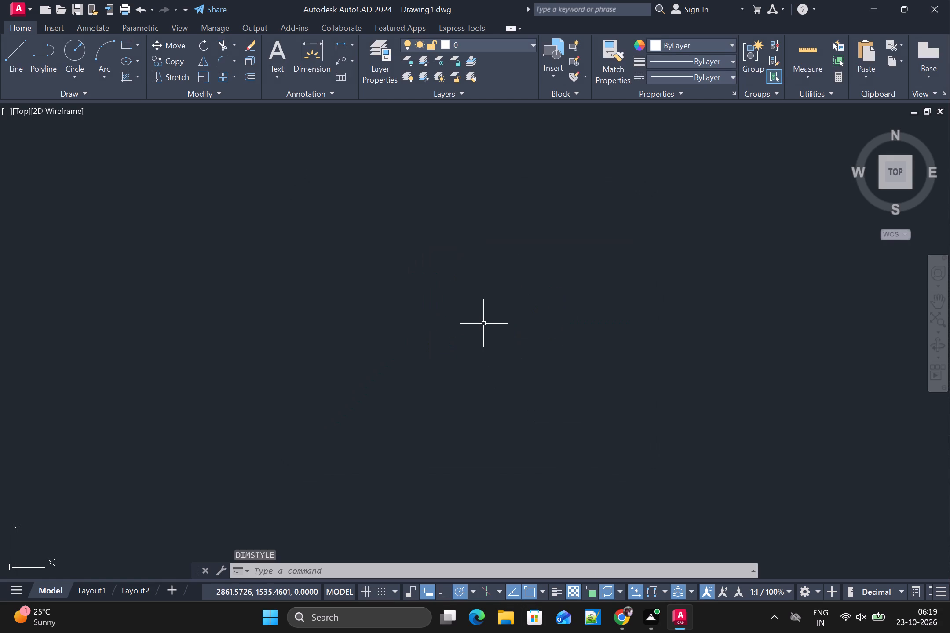
Configure the drawing units to Architectural length type, 0'-0" precision and an insertion scale of inches.
key("u")
type("NITS")
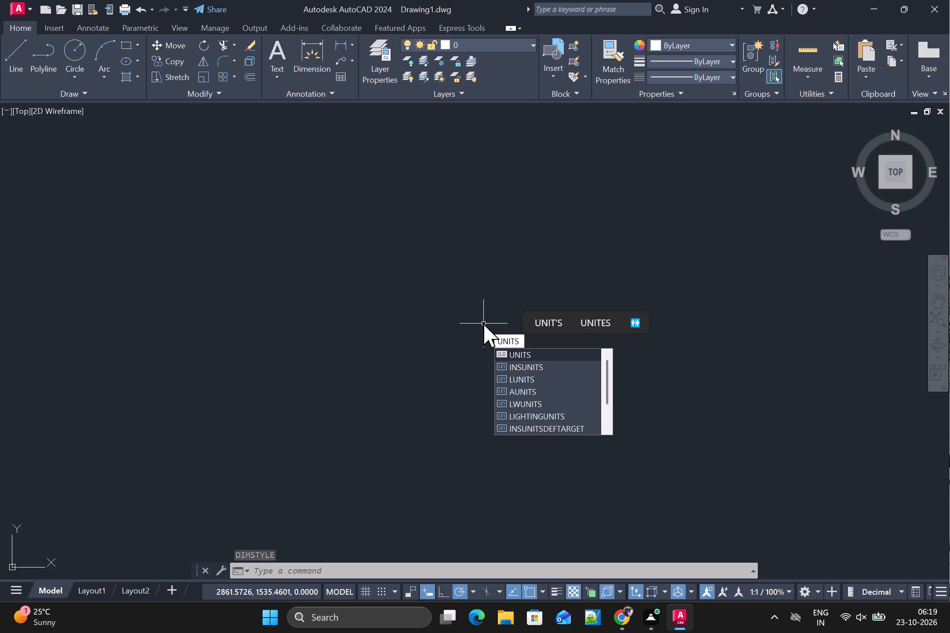
key("Return")
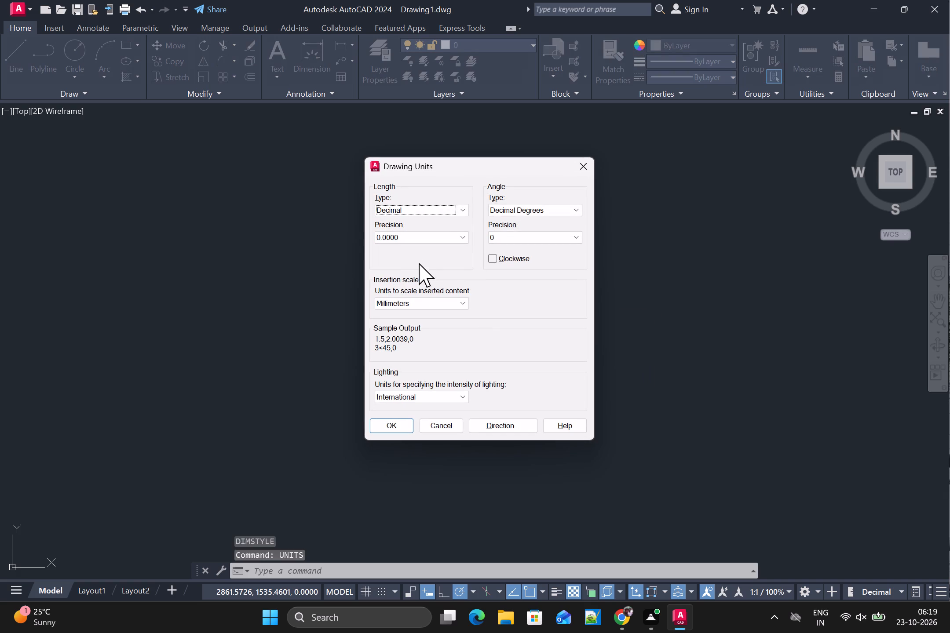
left_click(420, 210)
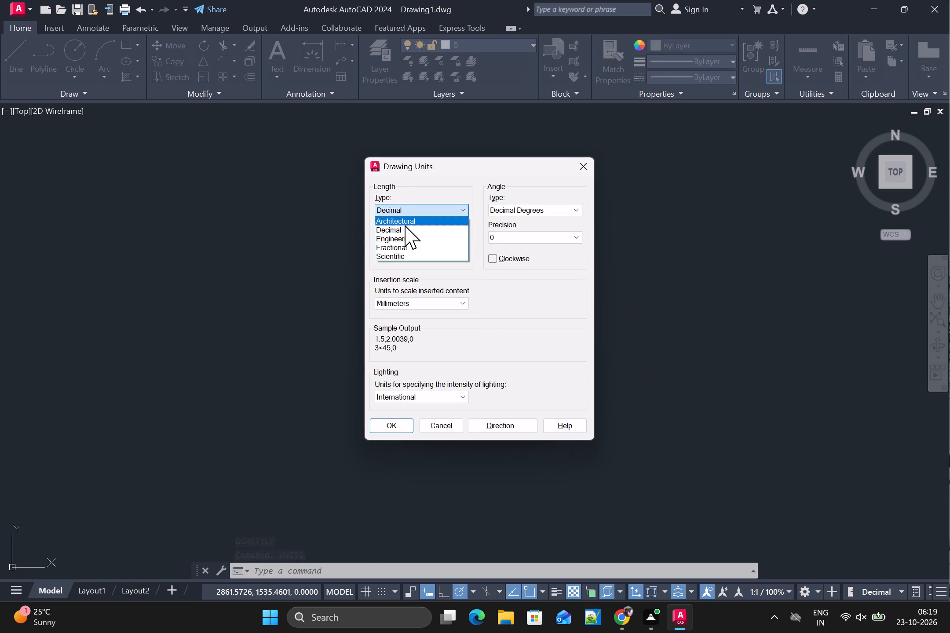
left_click(405, 225)
left_click(405, 225)
left_click(402, 234)
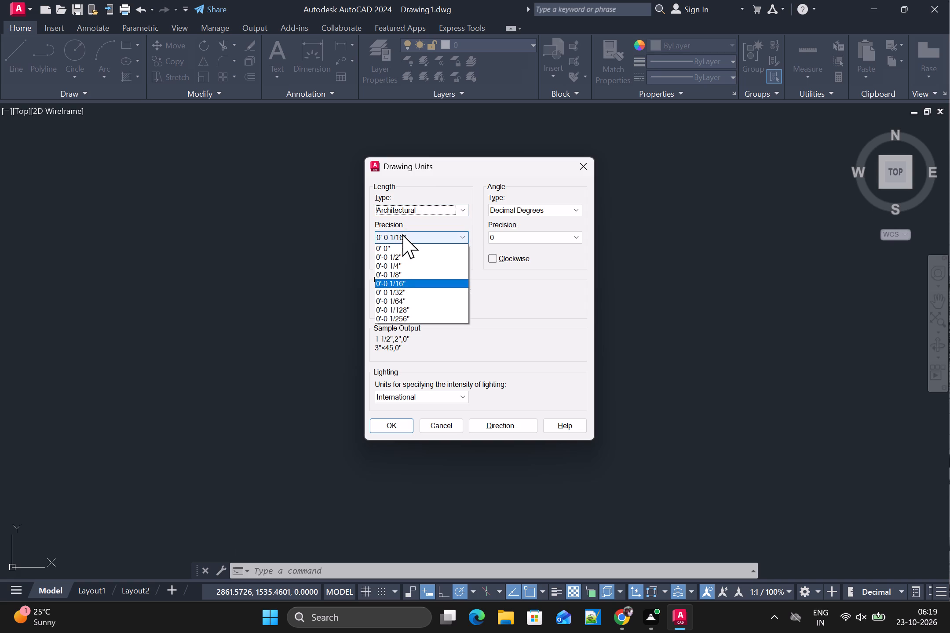
left_click(399, 251)
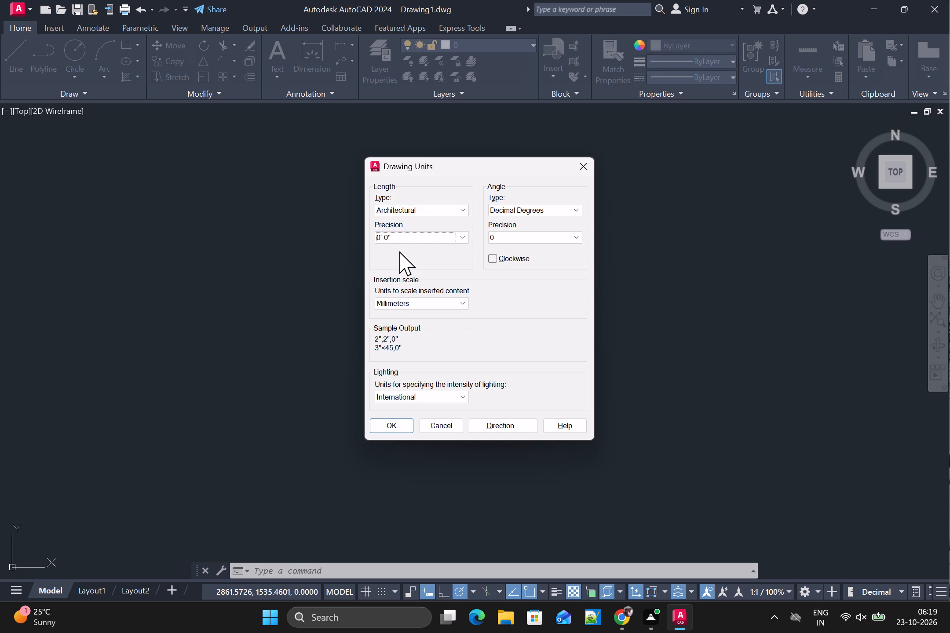
left_click(387, 304)
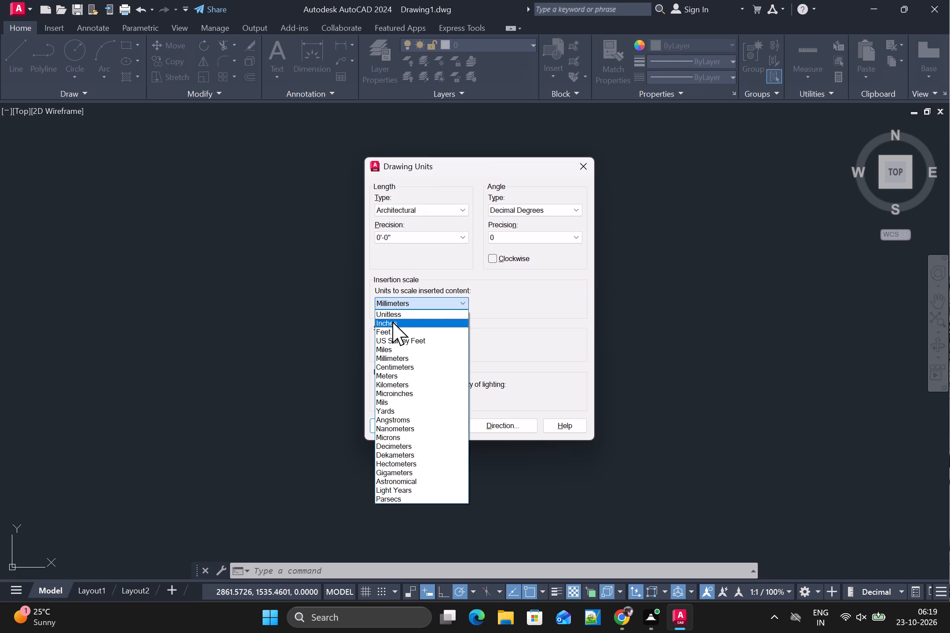
left_click(392, 321)
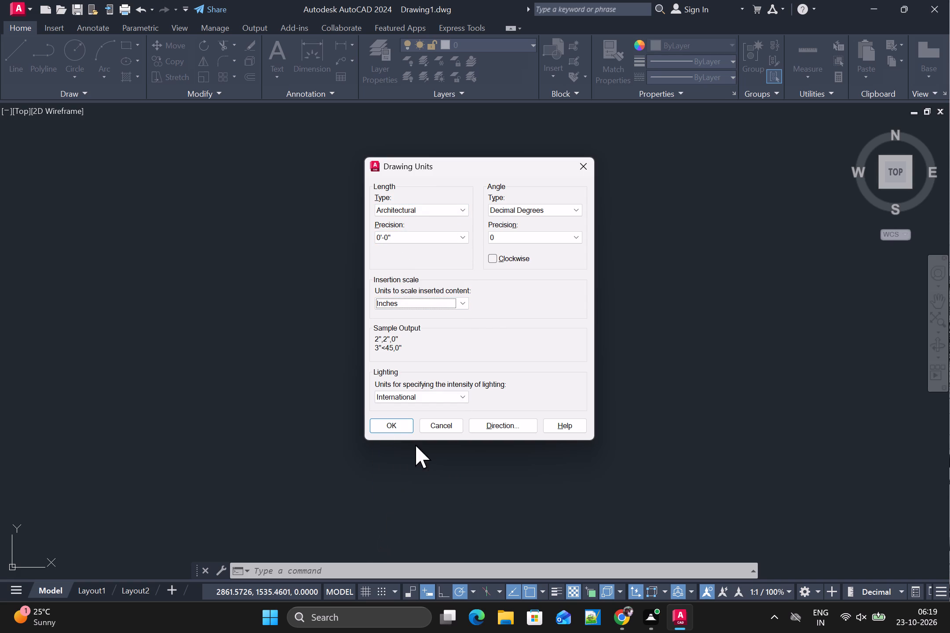
left_click(407, 430)
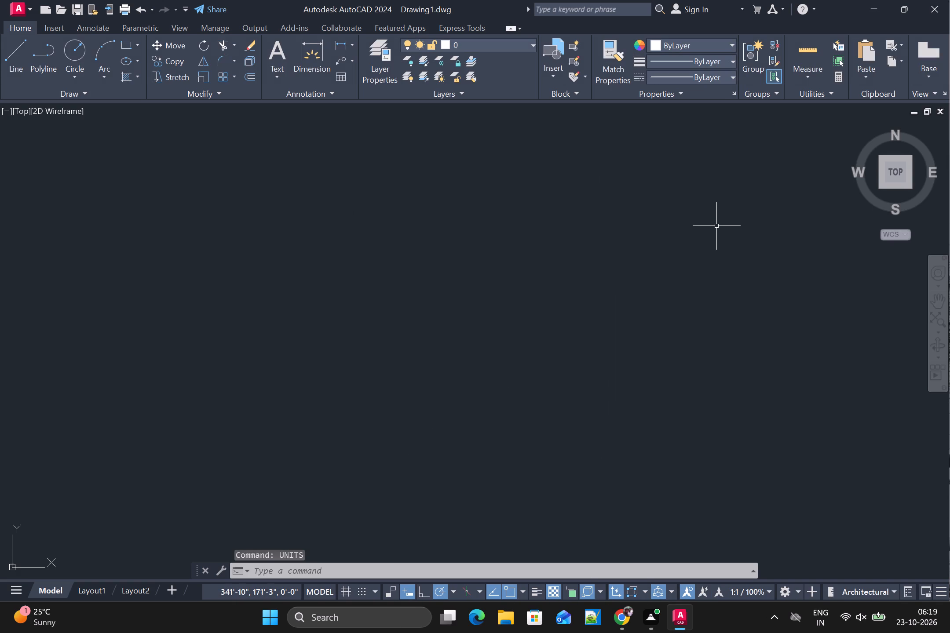
Draw a rectangle 30' wide and 40' high in the empty model space.
type("REC")
key("Return")
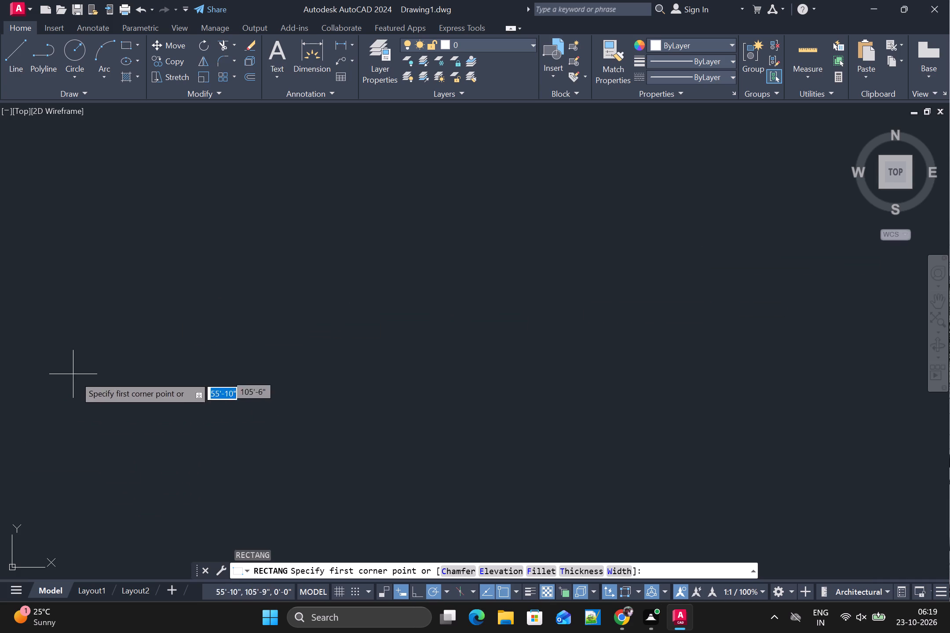
left_click(293, 251)
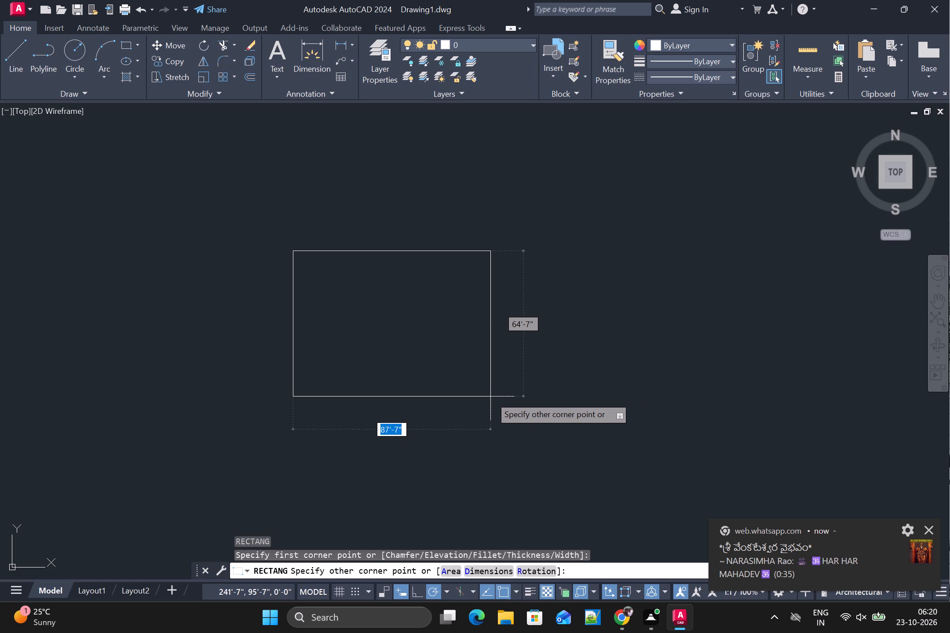
key("3")
key("0")
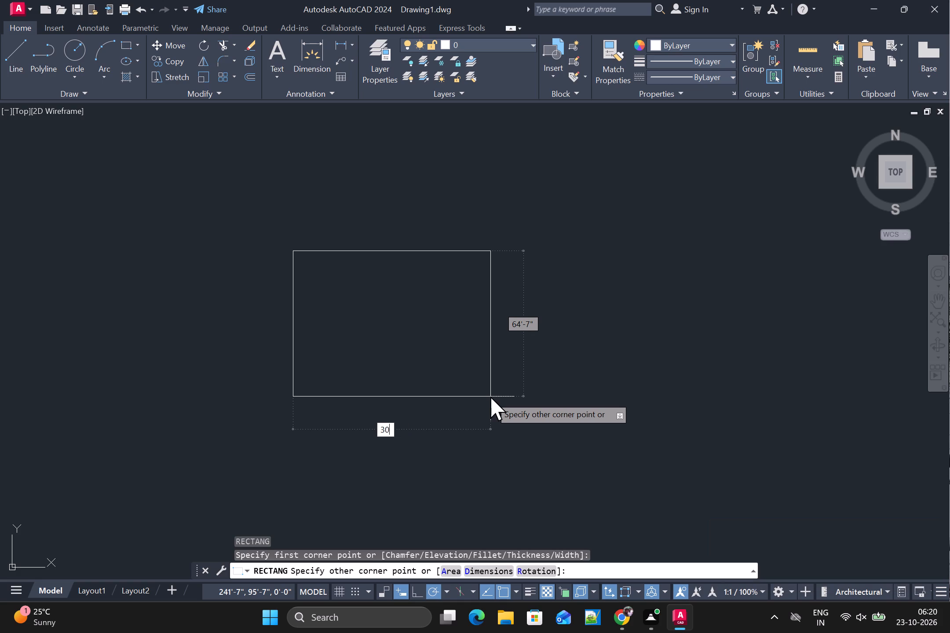
key("apostrophe")
key("Tab")
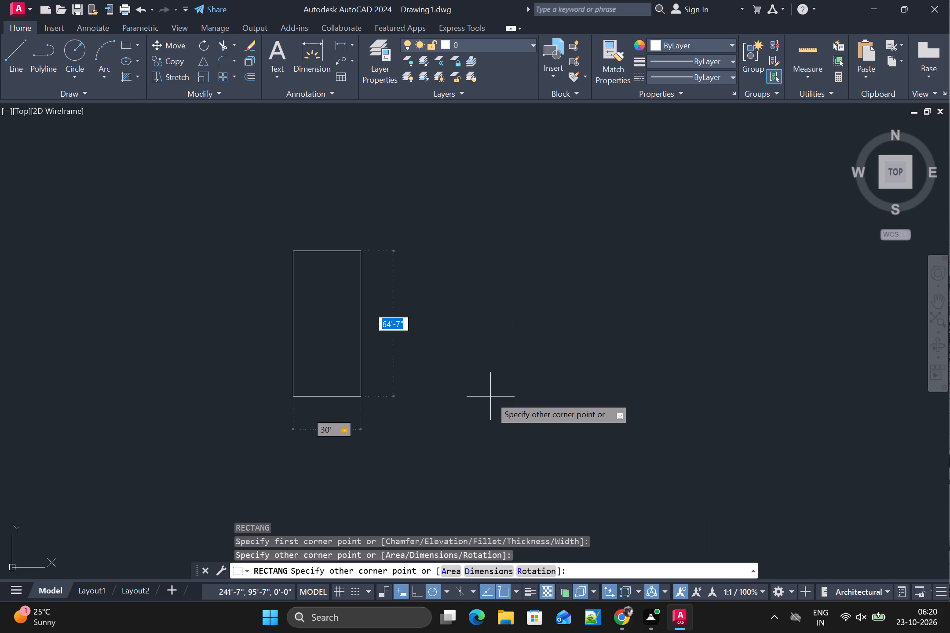
key("4")
key("0")
key("apostrophe")
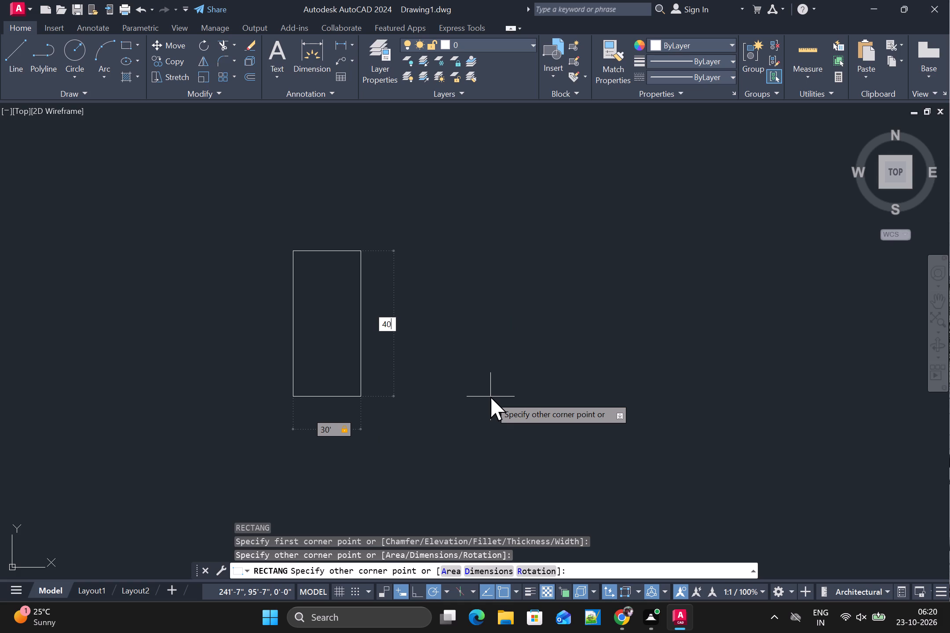
key("Return")
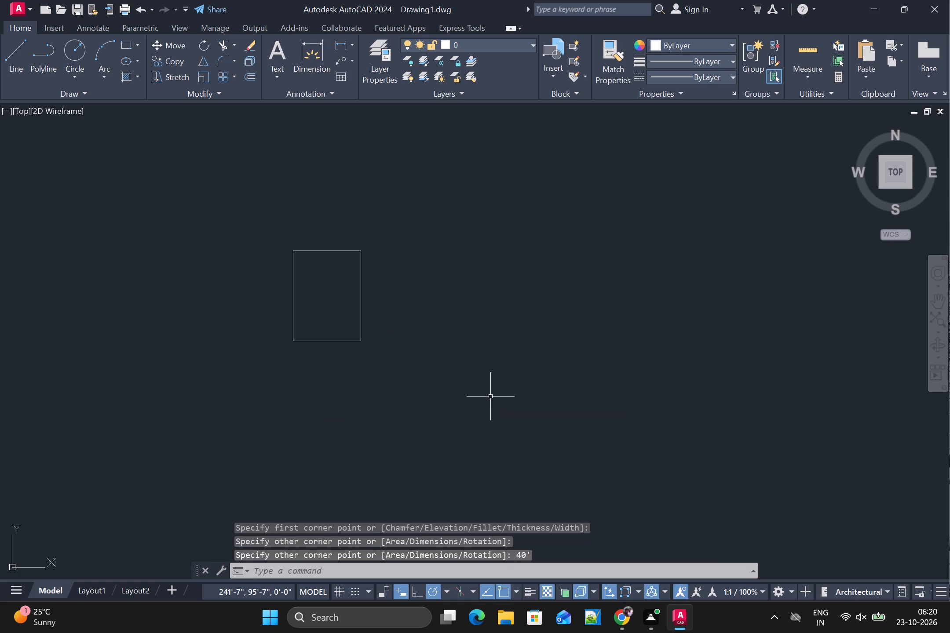
Offset the rectangle 9" inward using the Through option to form the outer wall thickness.
scroll(294, 369, "up", 2)
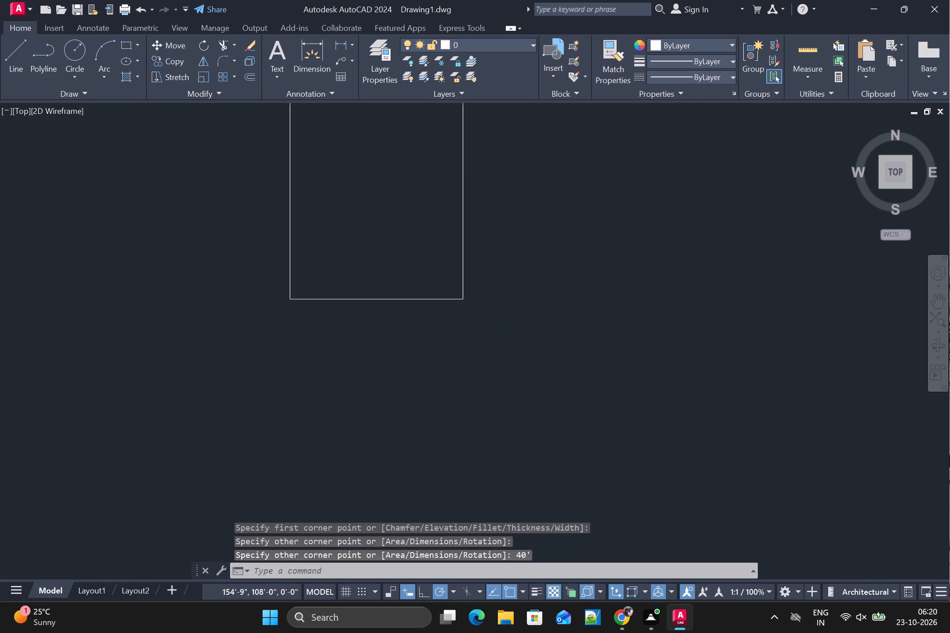
scroll(294, 369, "down", 1)
middle_click_drag(294, 367, 377, 459)
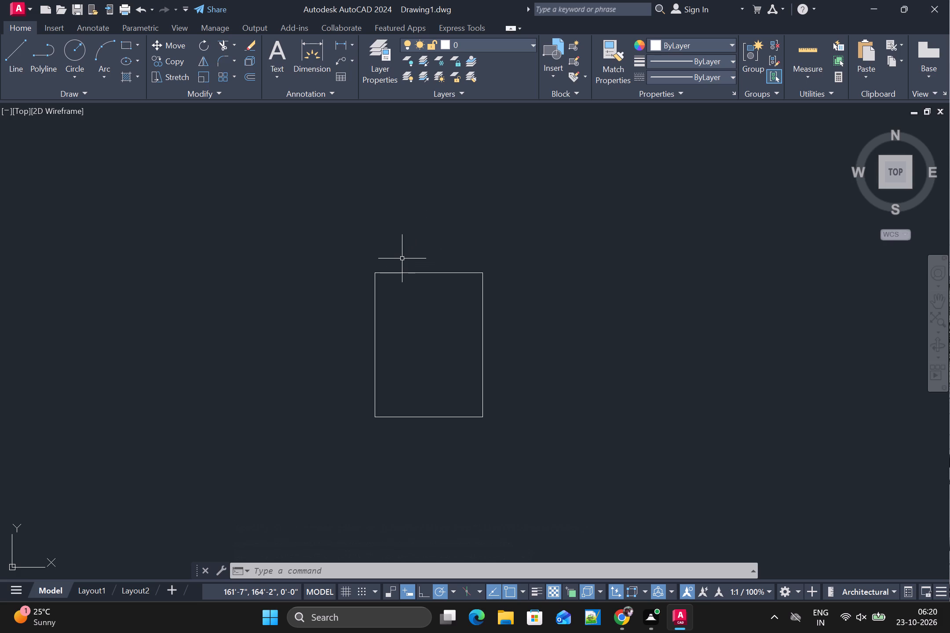
key("o")
key("Return")
key("t")
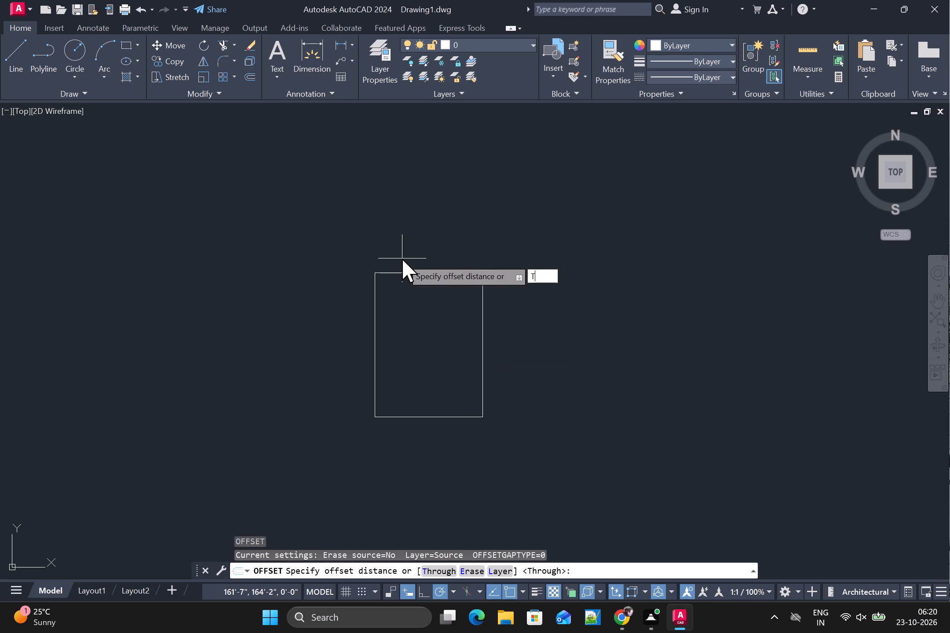
key("Return")
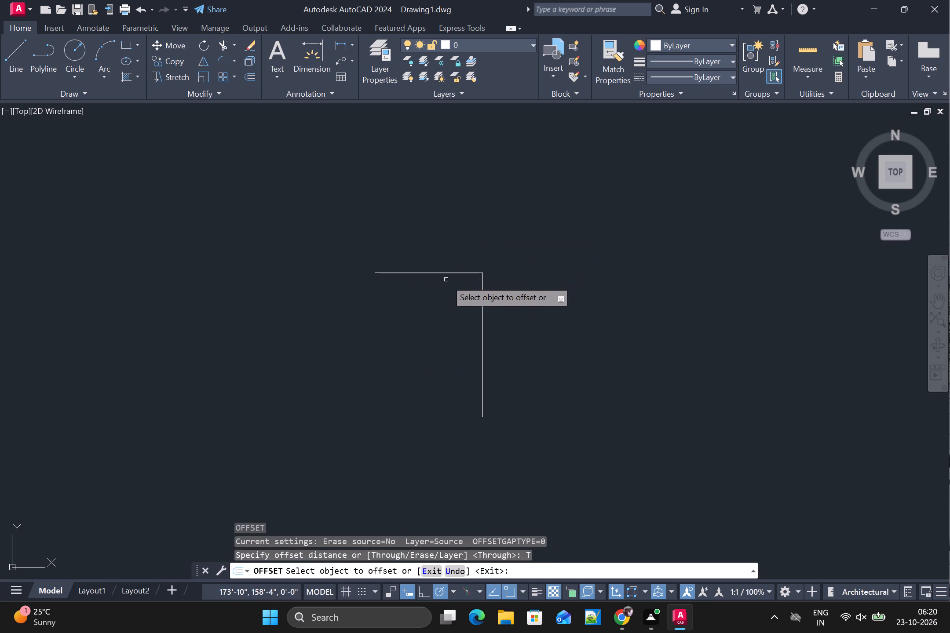
left_click(438, 272)
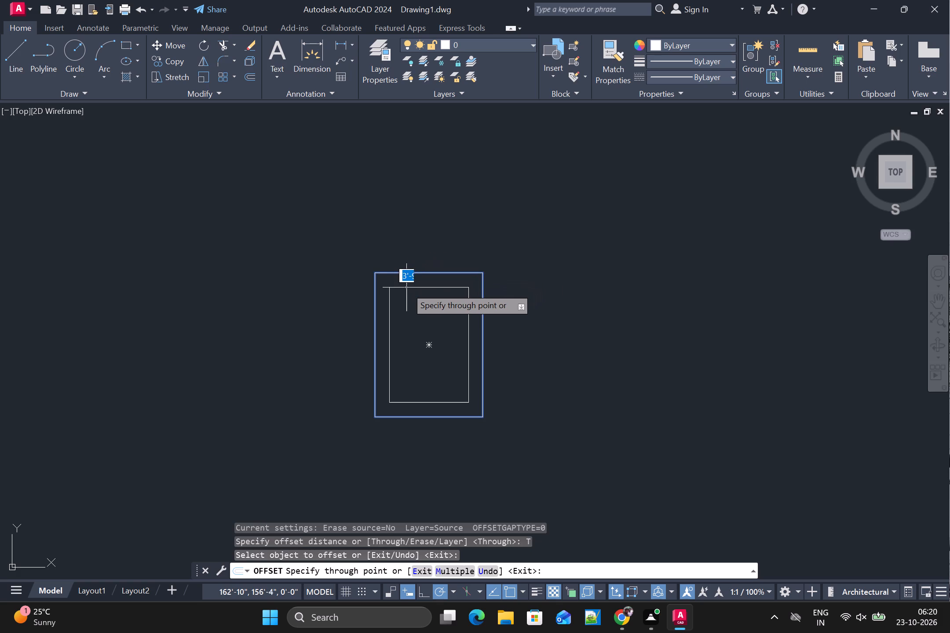
key("9")
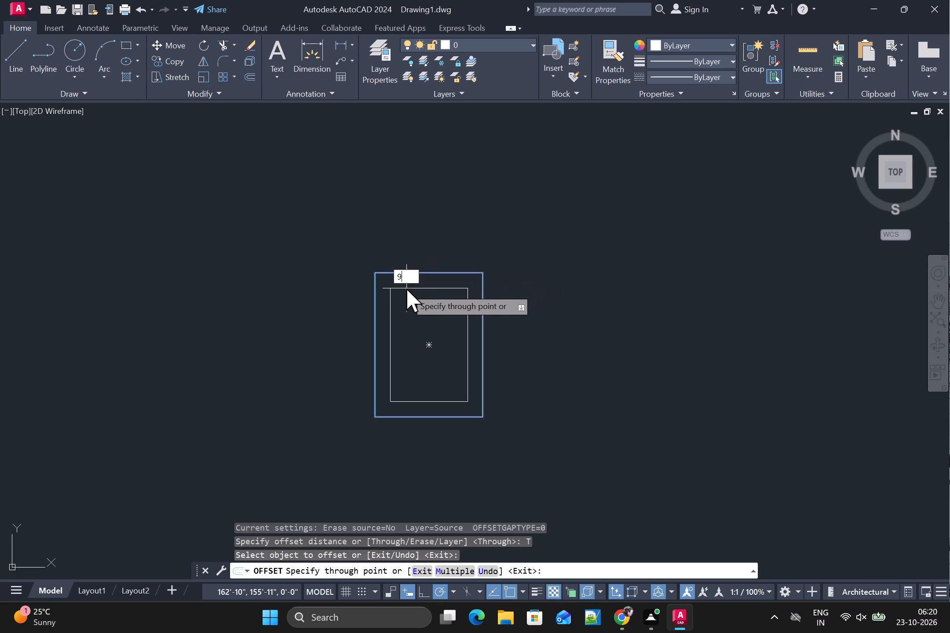
key("shift+quotedbl")
key("Return")
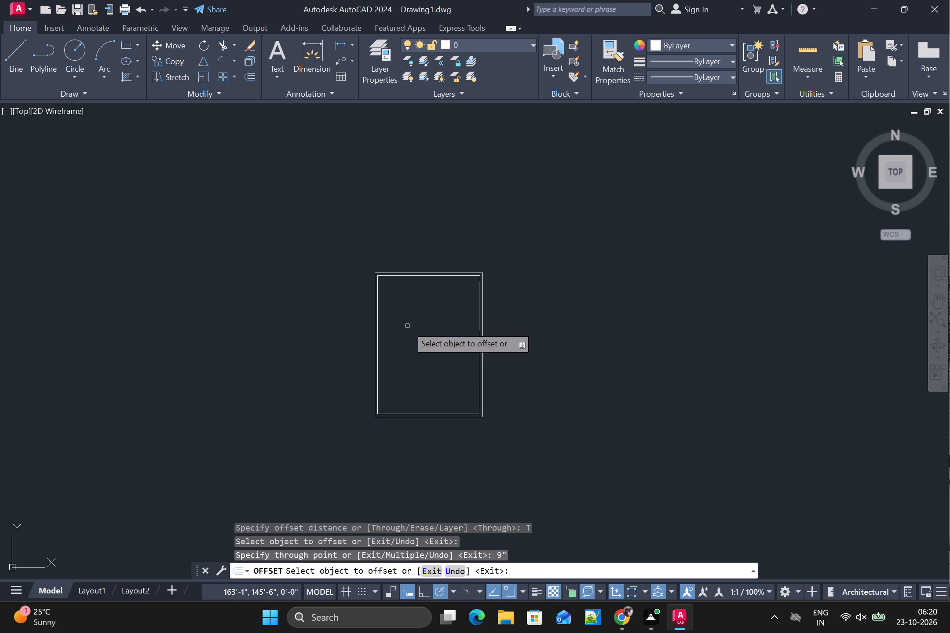
key("Escape")
Explode the inner rectangle into separate lines.
type("EX")
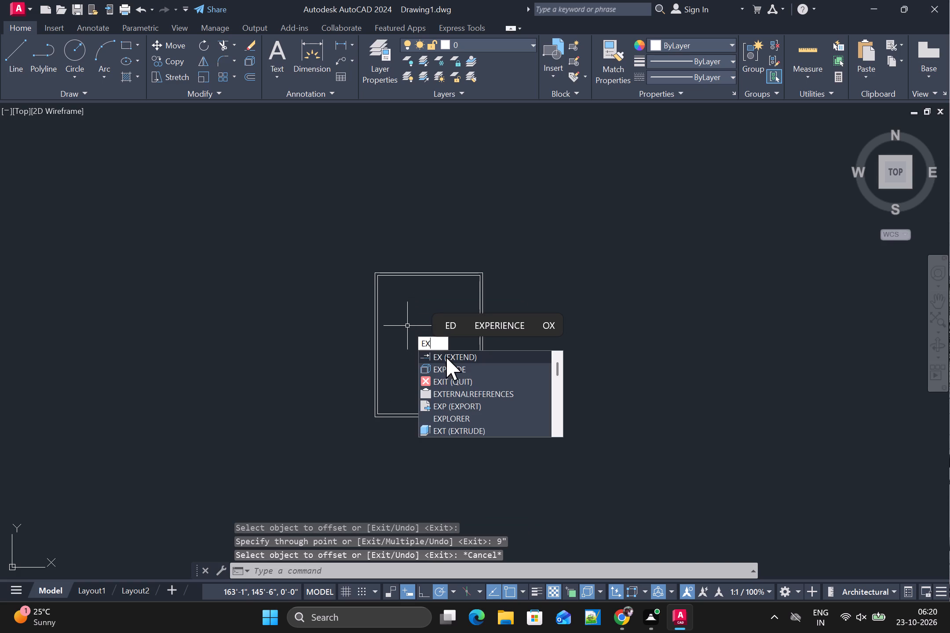
left_click(445, 370)
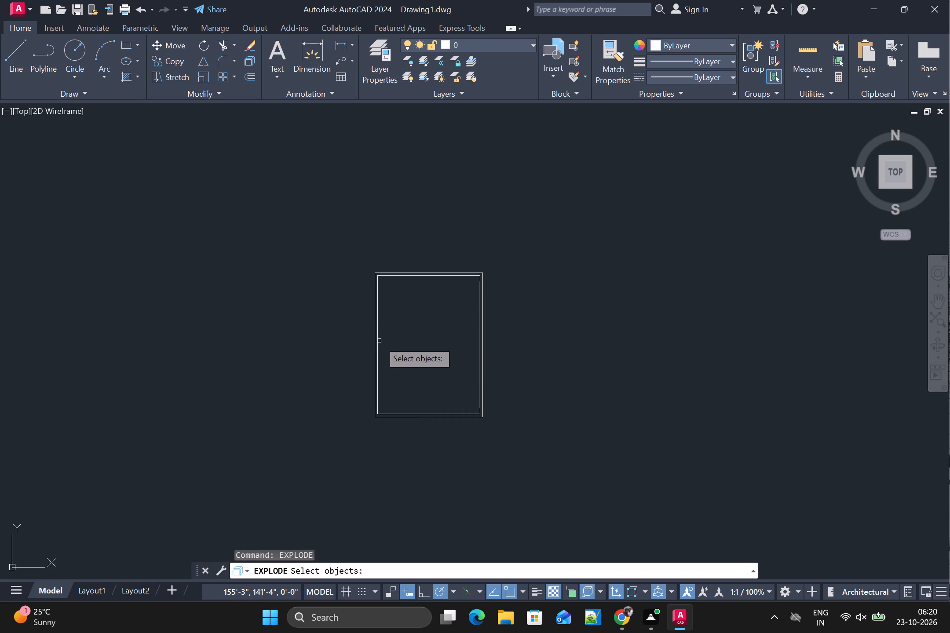
left_click(379, 340)
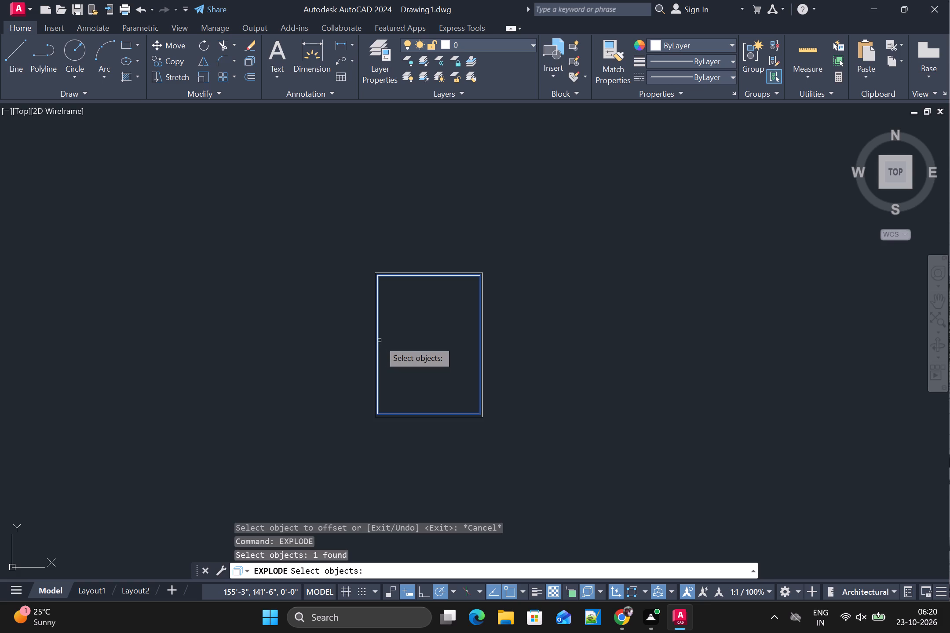
key("Return")
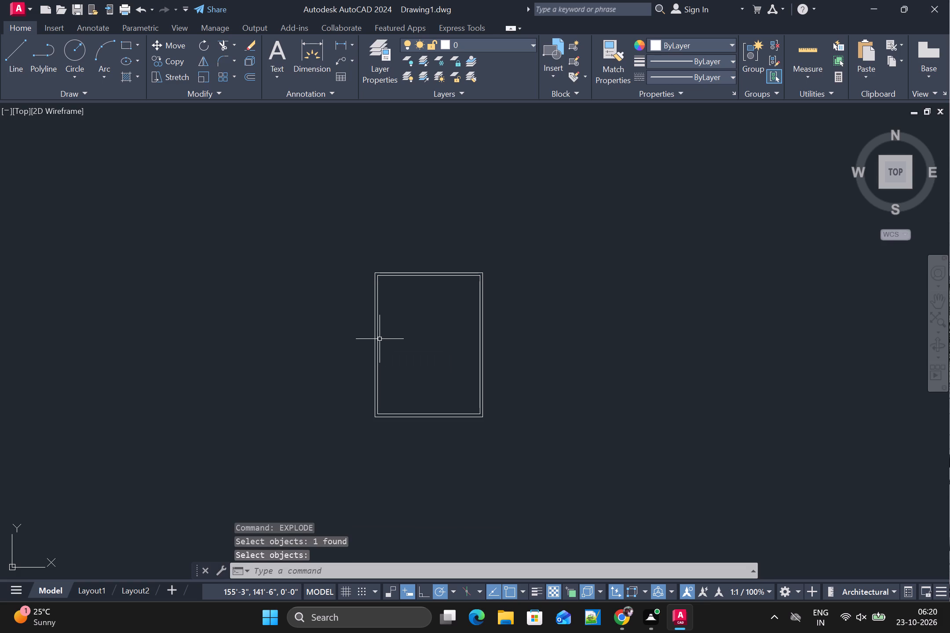
Offset the inner rectangle's left vertical line inward using the Through option.
scroll(383, 333, "up", 2)
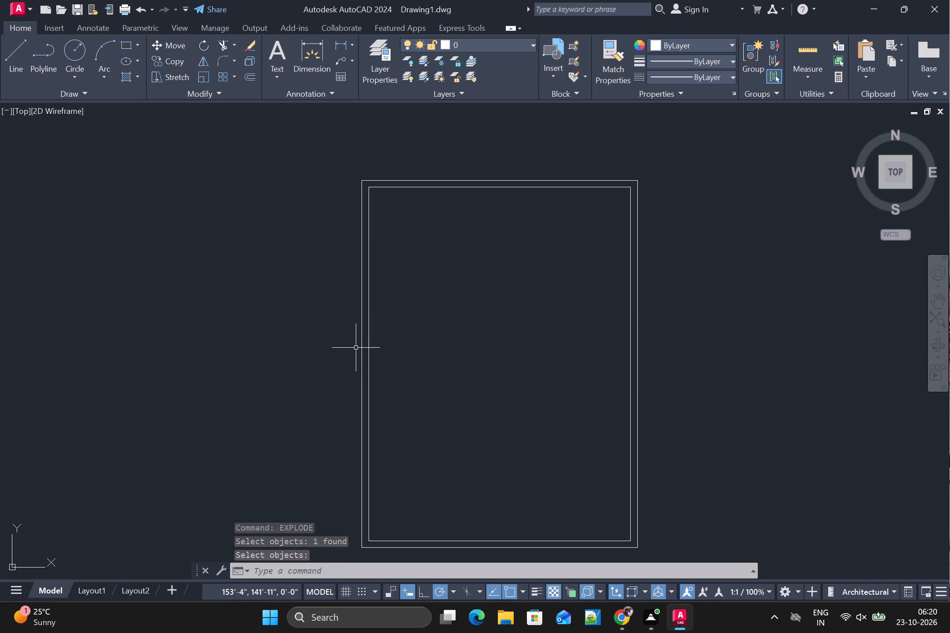
left_click(368, 331)
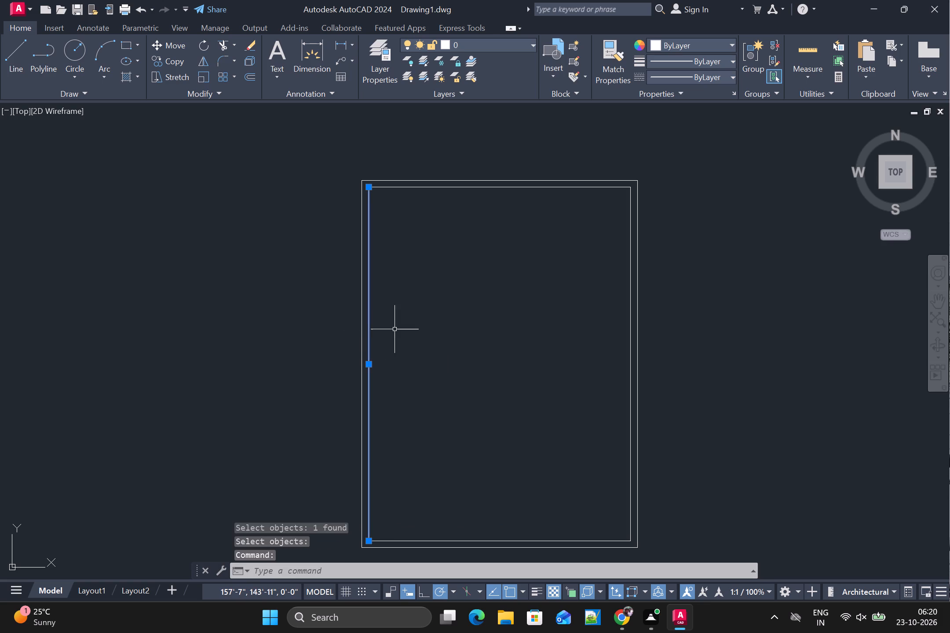
key("o")
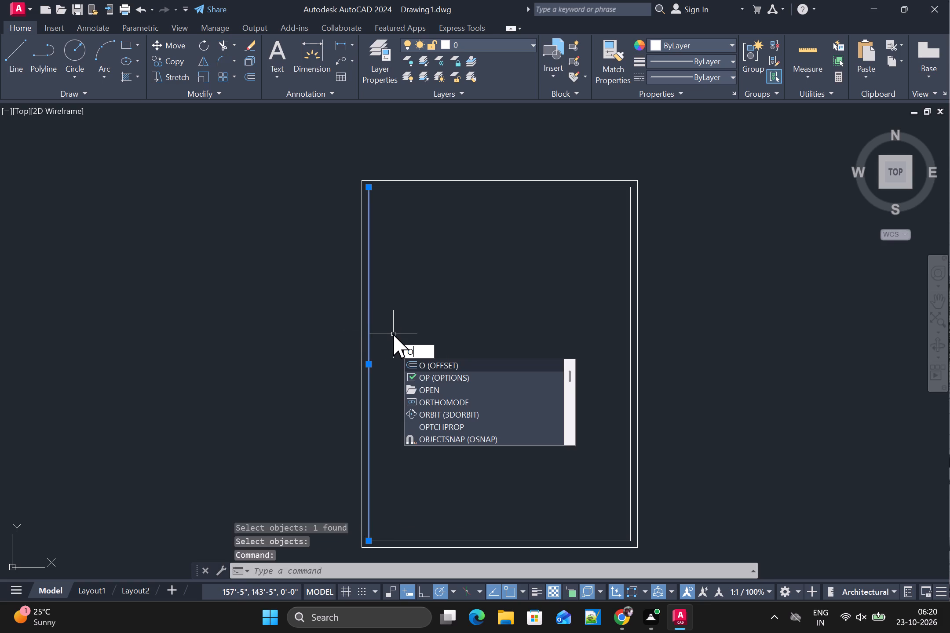
key("Return")
key("t")
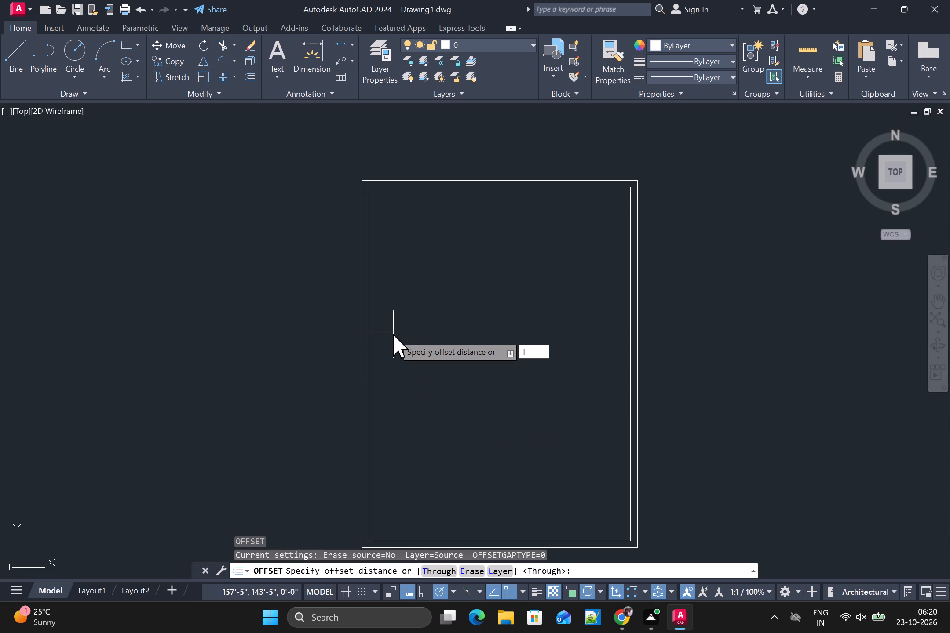
key("space")
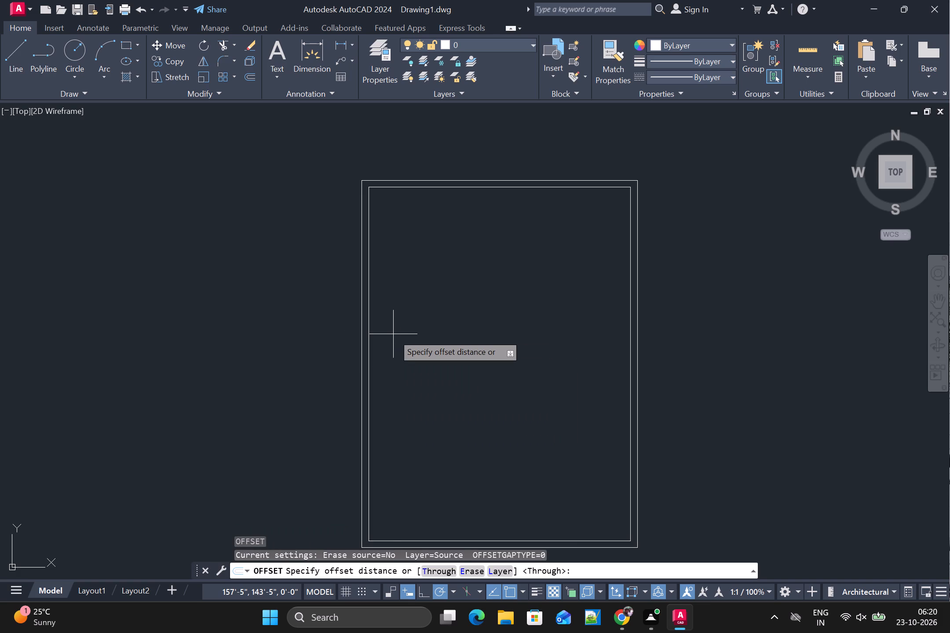
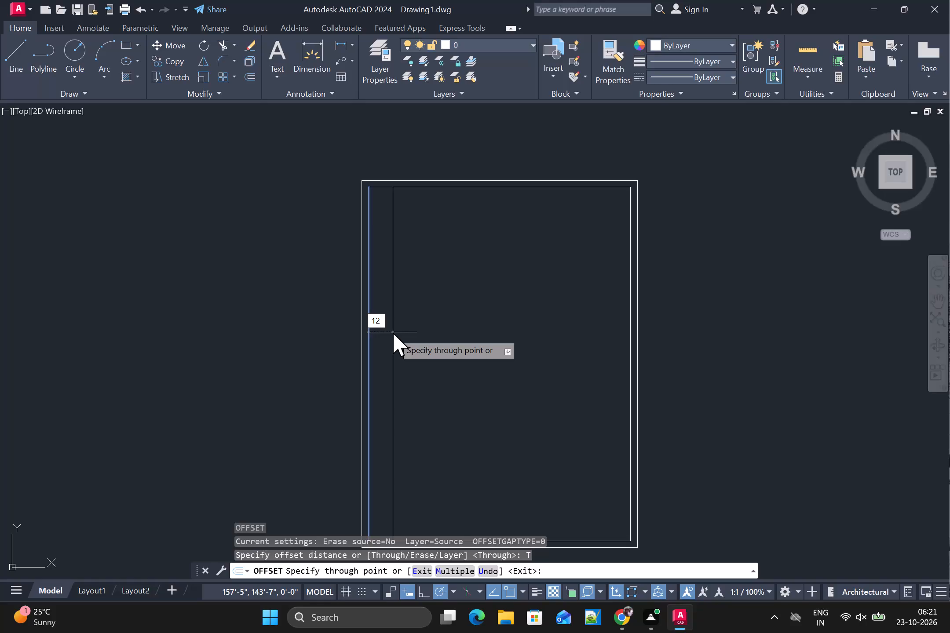
Place the offset of the inner rectangle's left vertical line 12' inside the room.
key("apostrophe")
key("Return")
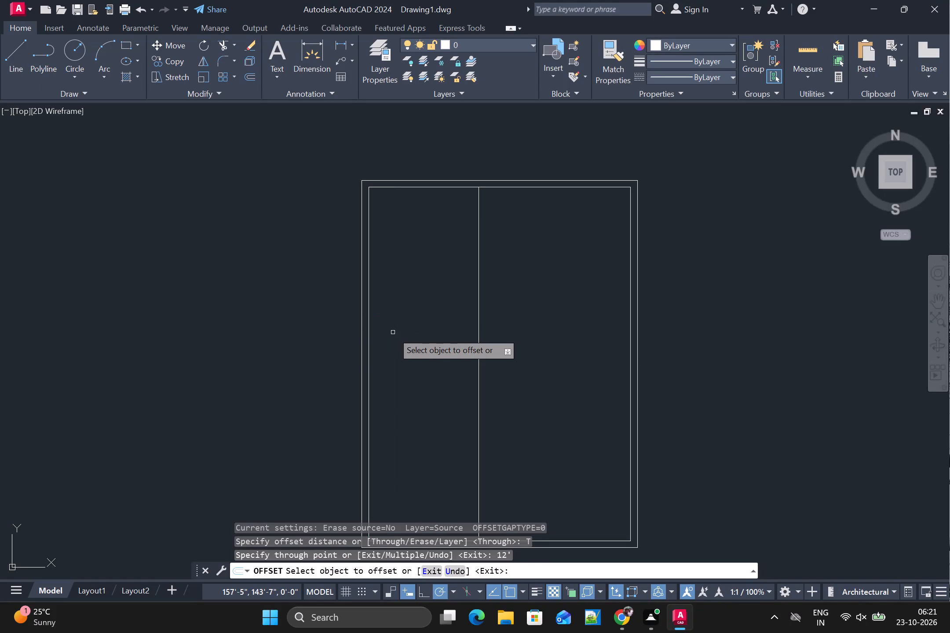
Offset the new interior vertical line 5" to its right to form the partition wall thickness.
left_click(479, 320)
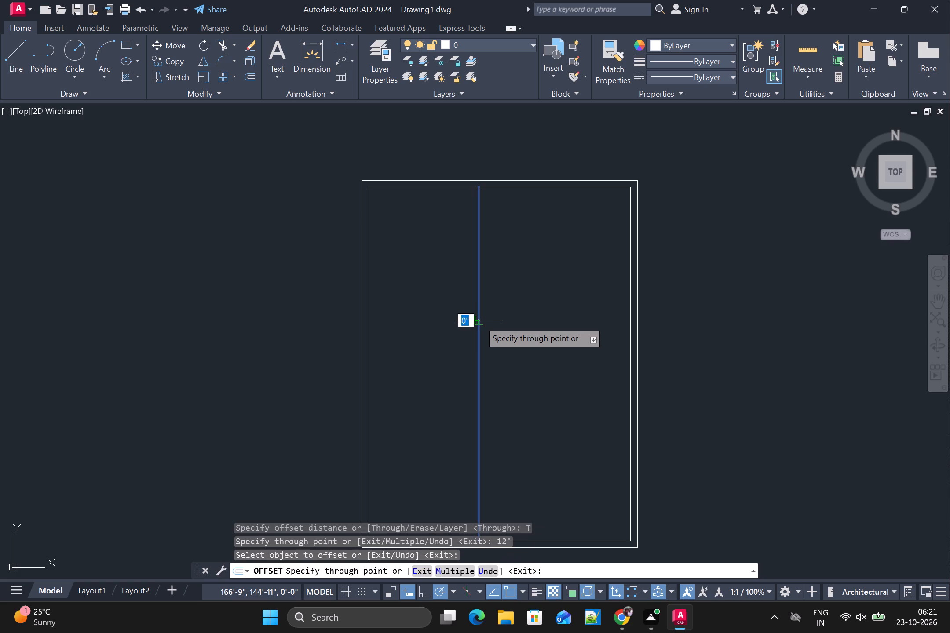
key("5")
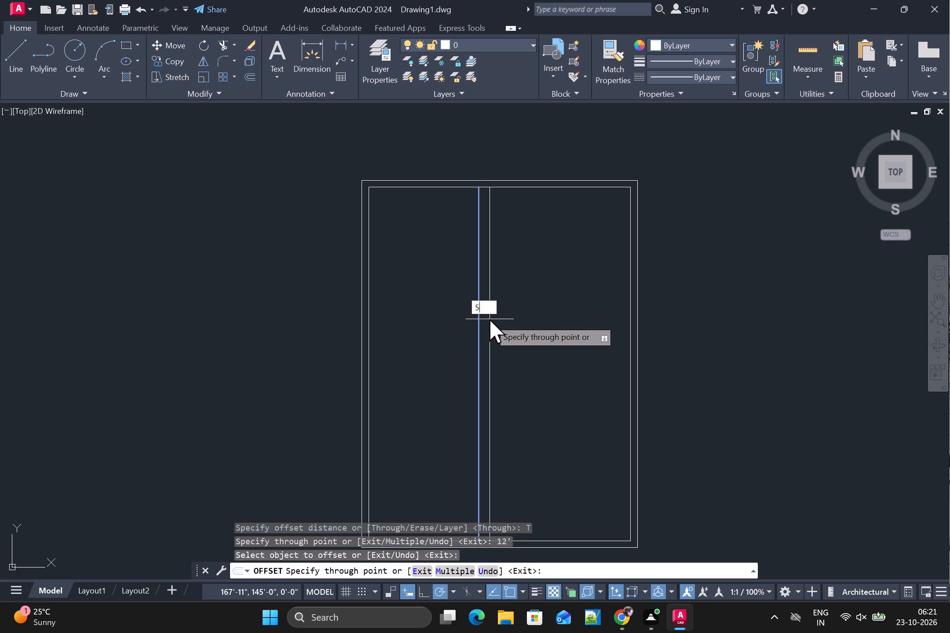
key("shift+quotedbl")
key("Return")
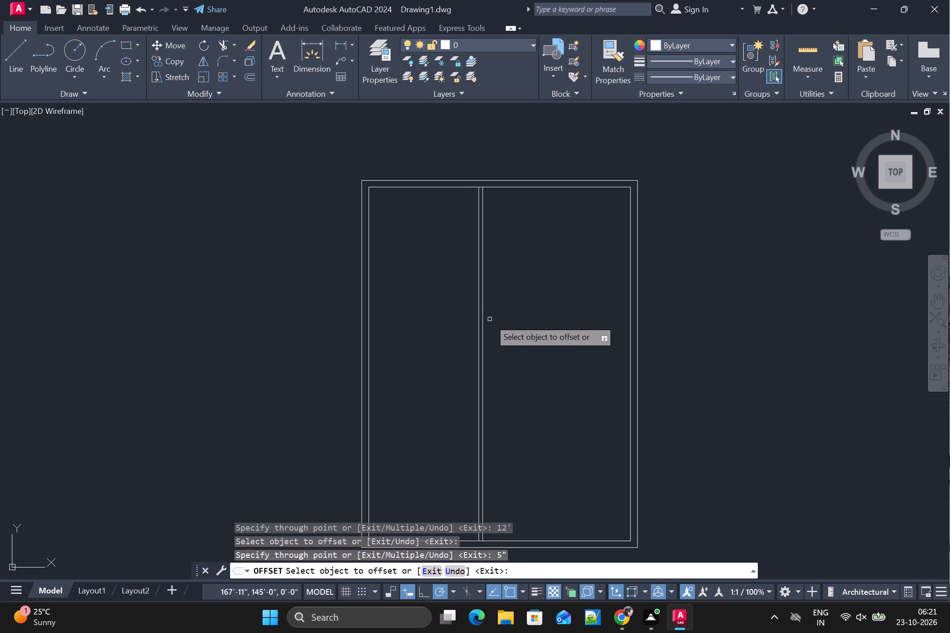
Offset the partition wall's right-hand line 5'5" toward the right outer wall.
left_click(482, 319)
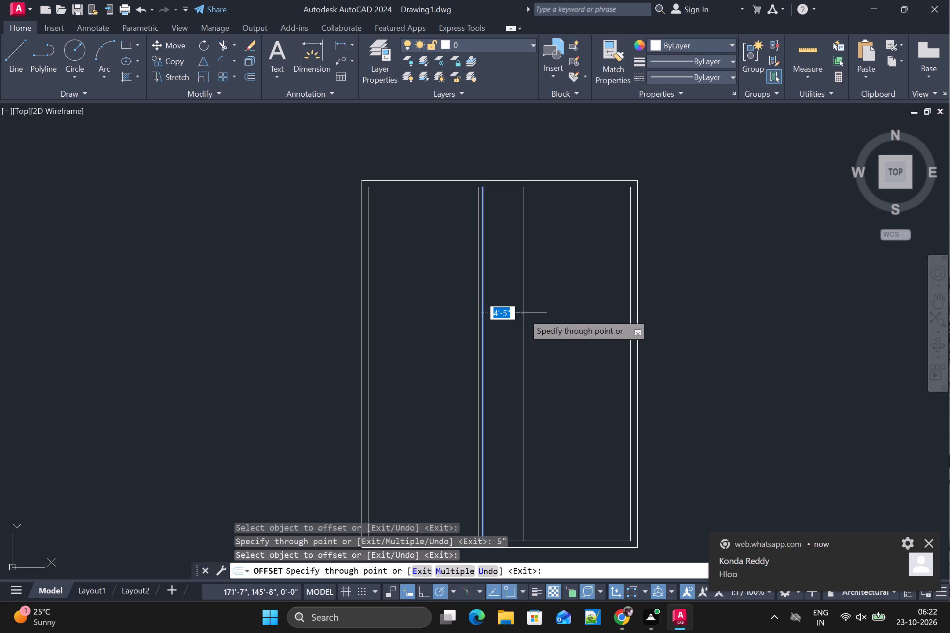
key("5")
type("'5")
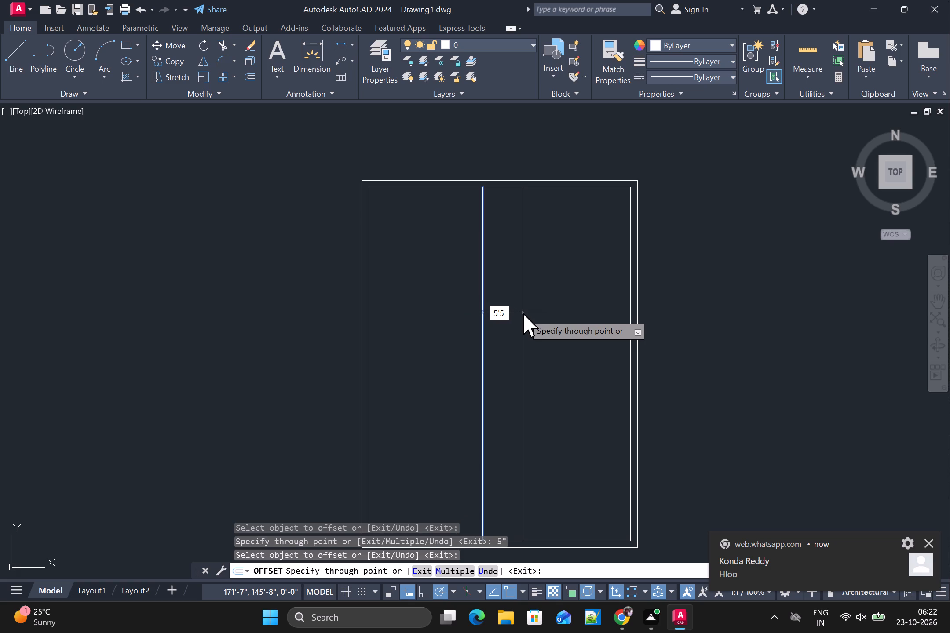
key("shift+quotedbl")
key("Return")
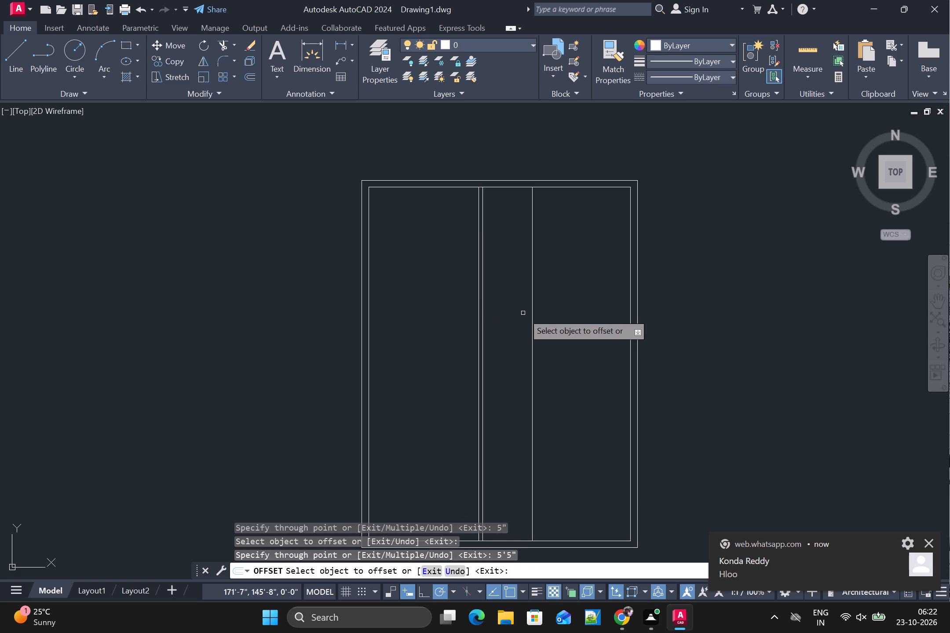
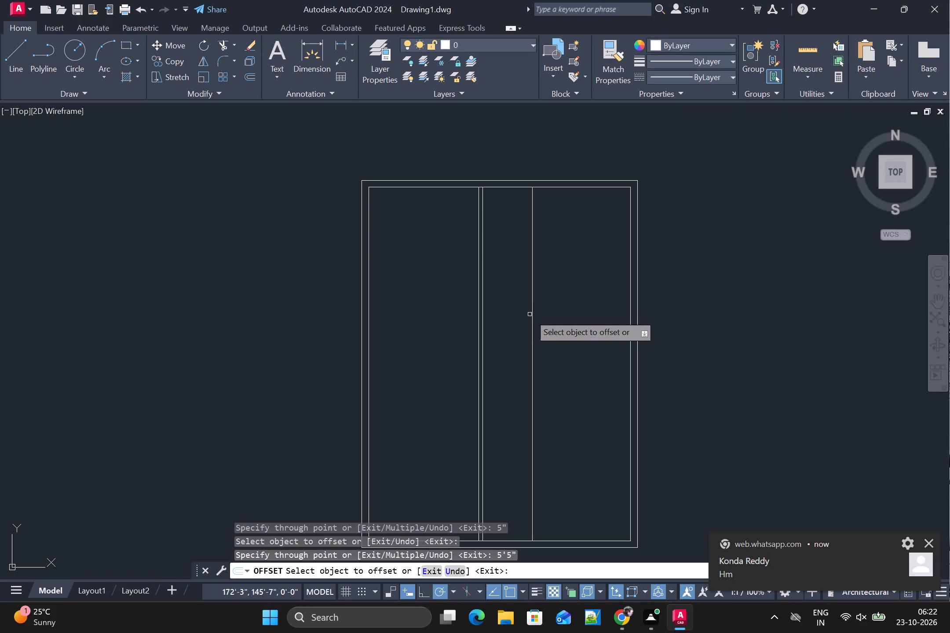
Offset the newest interior vertical line 5" to its right to give the second vertical partition its thickness.
left_click(534, 312)
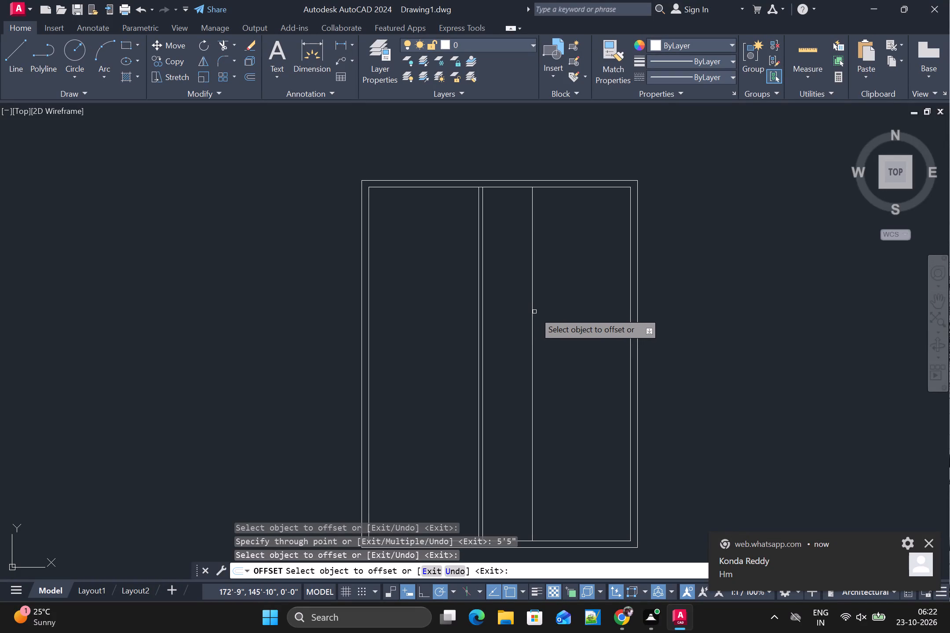
left_click(530, 307)
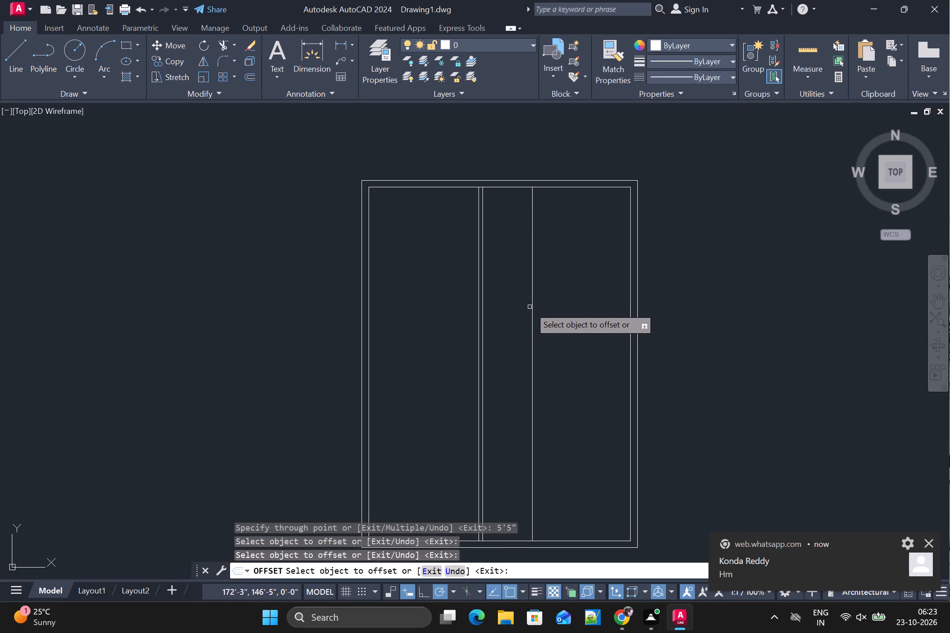
left_click(532, 314)
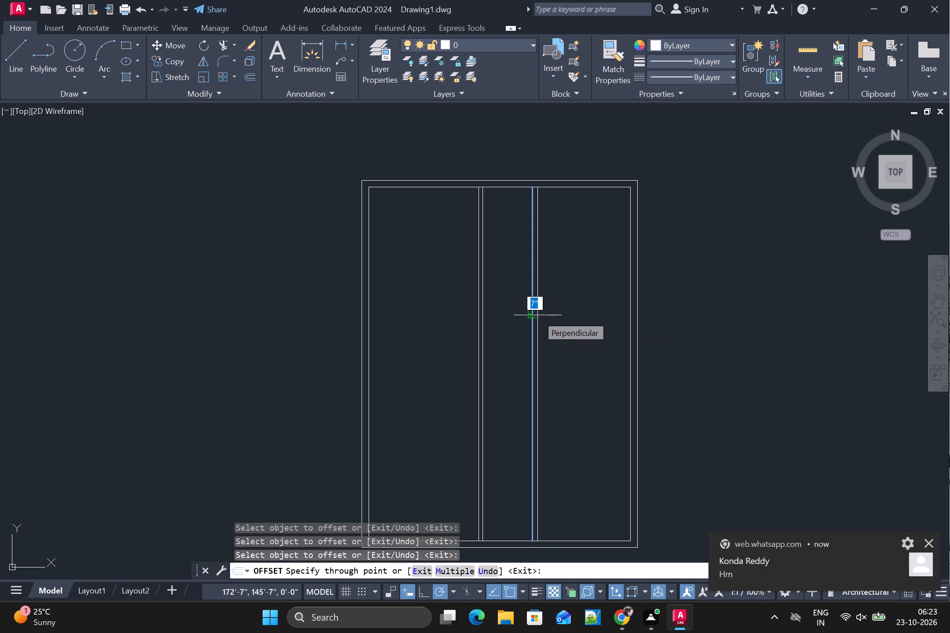
key("5")
key("shift+quotedbl")
key("Return")
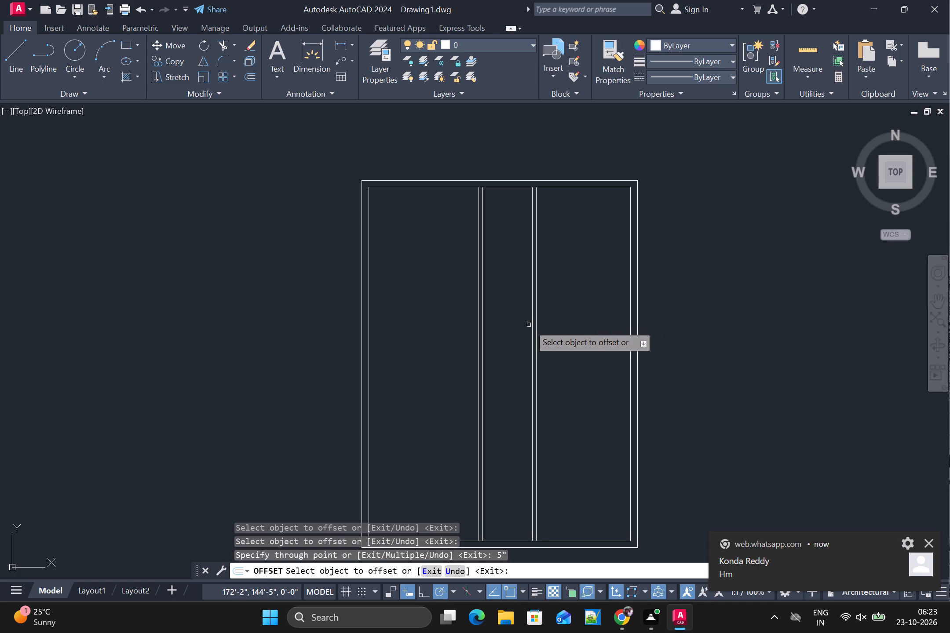
Offset the inner rectangle's top line 14'4" downward, and offset that copy 5" further down to form a horizontal partition.
left_click(431, 189)
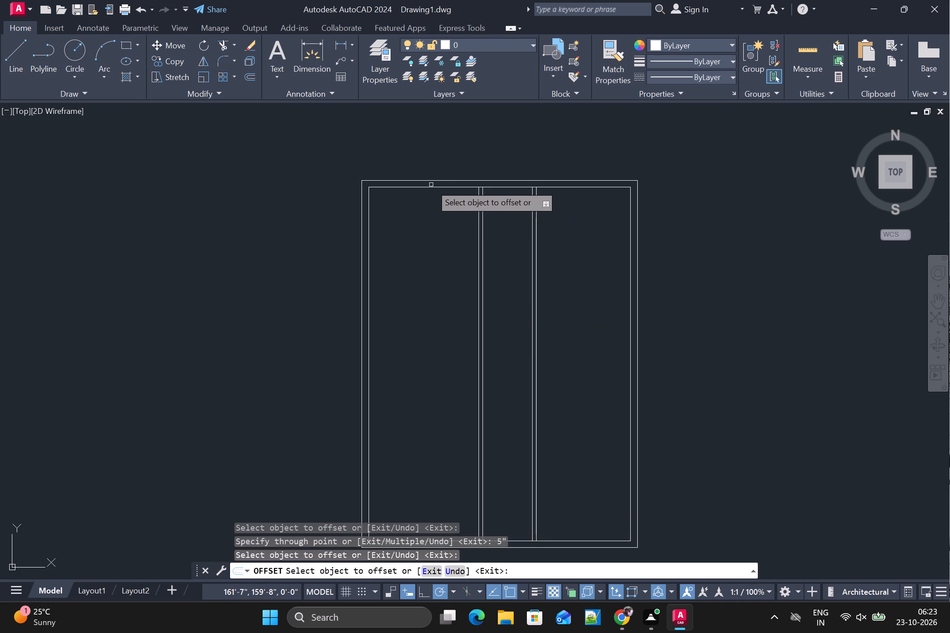
left_click(431, 186)
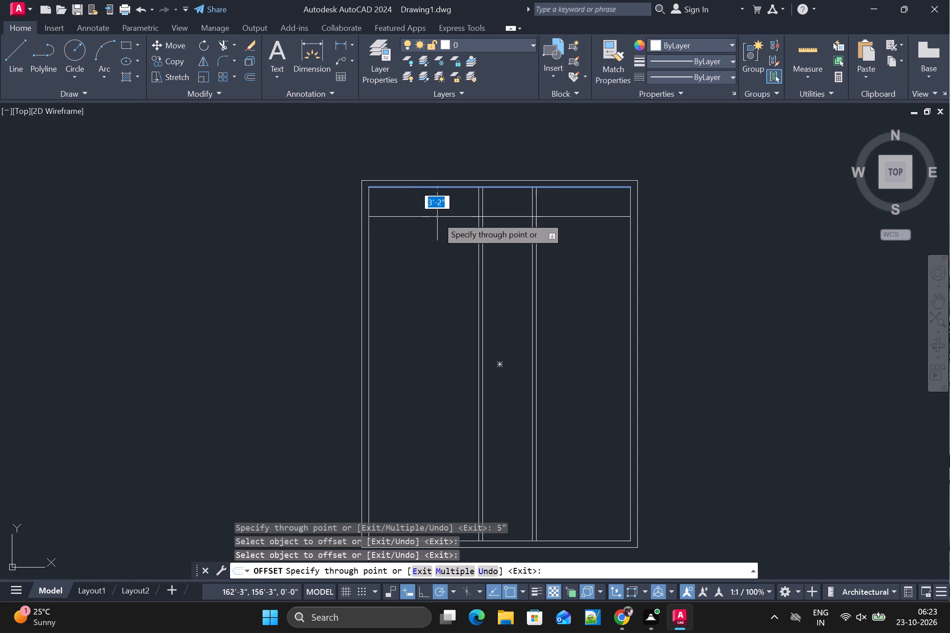
key("1")
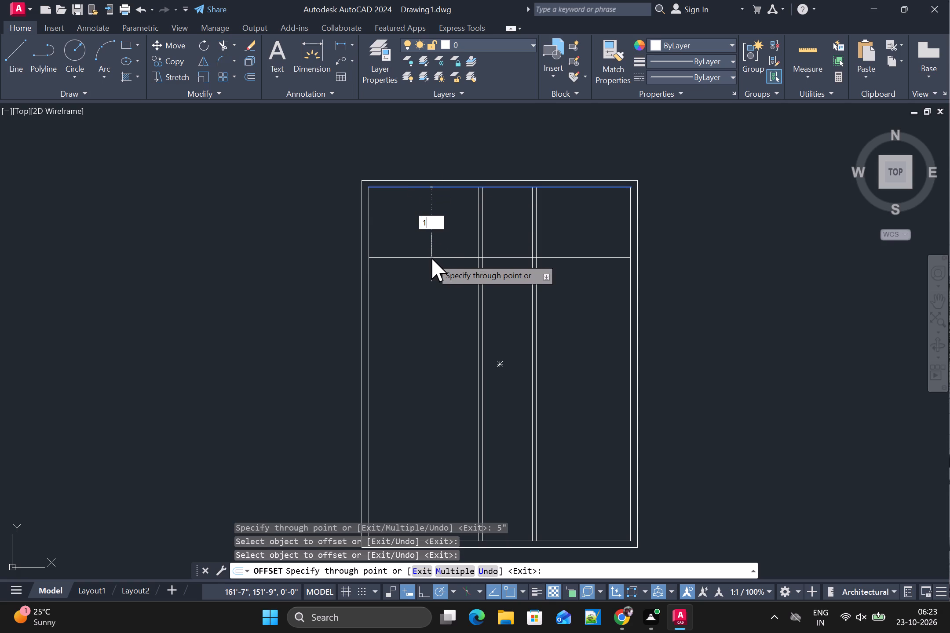
key("4")
key("apostrophe")
key("4")
key("shift+quotedbl")
key("Return")
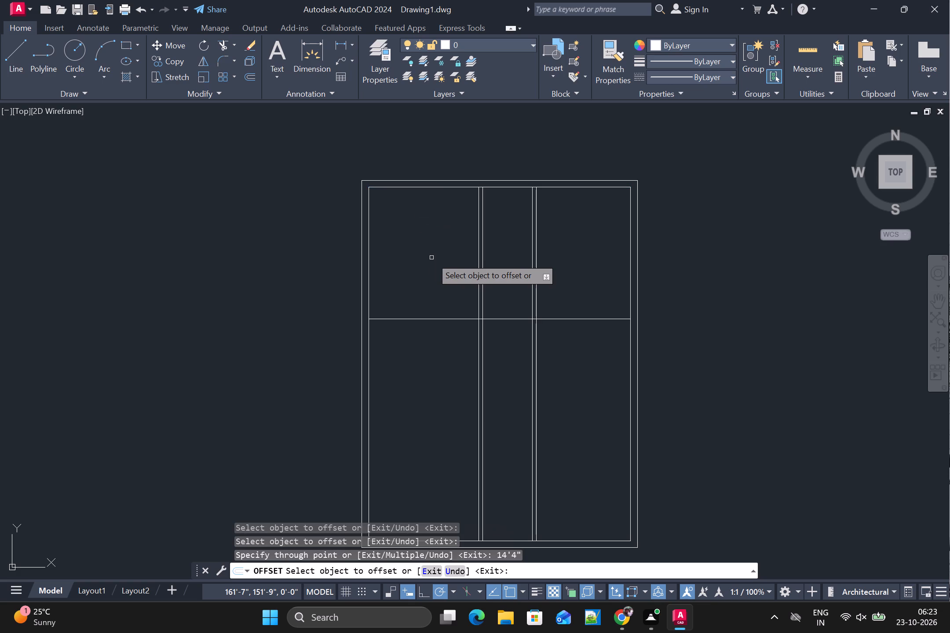
left_click(442, 320)
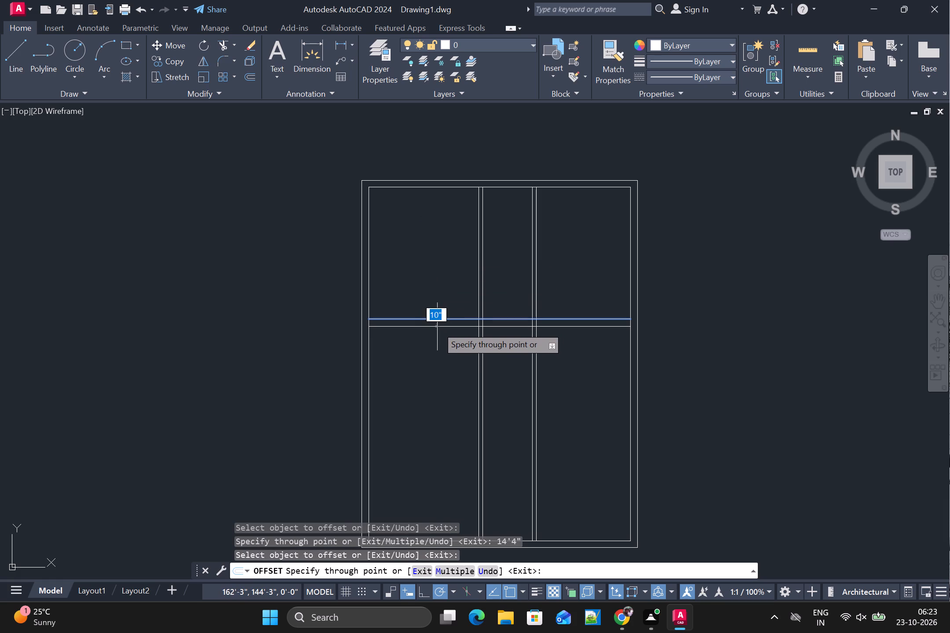
key("5")
key("shift+quotedbl")
key("Return")
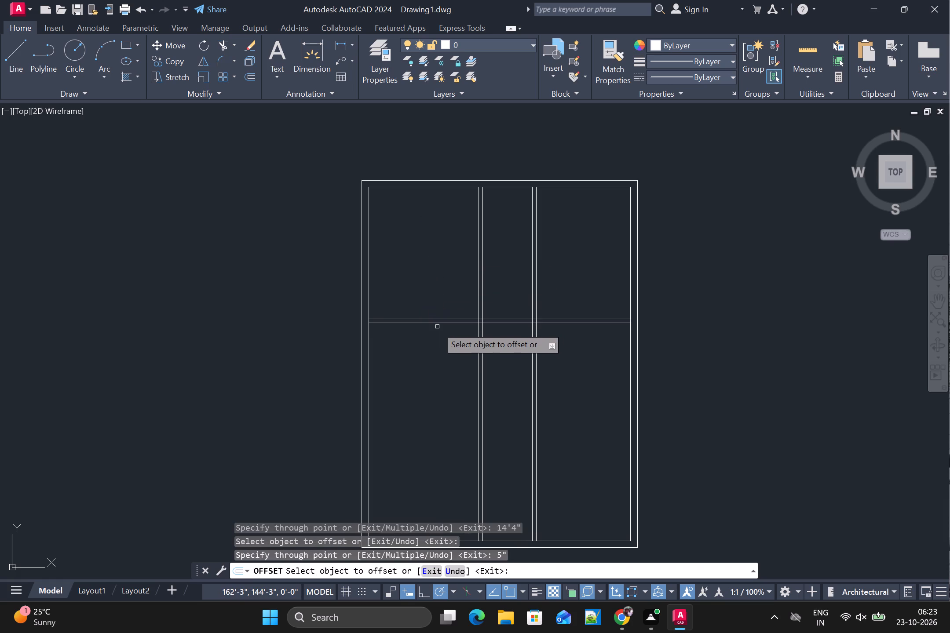
Offset the inner rectangle's top line 5'5" downward, and offset that copy 5" further down to form another horizontal partition.
left_click(520, 189)
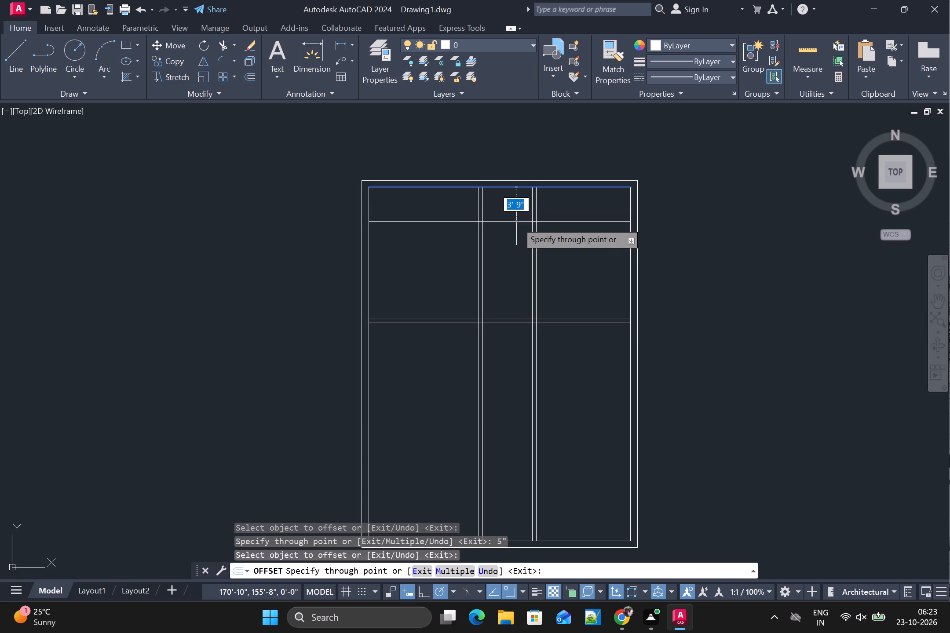
key("5")
key("apostrophe")
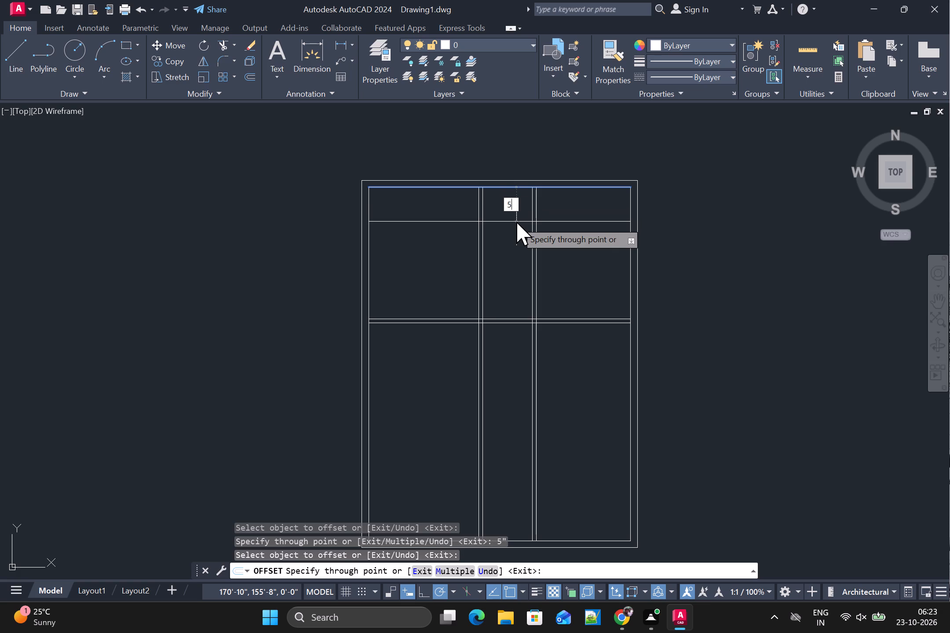
key("5")
key("shift+quotedbl")
key("Return")
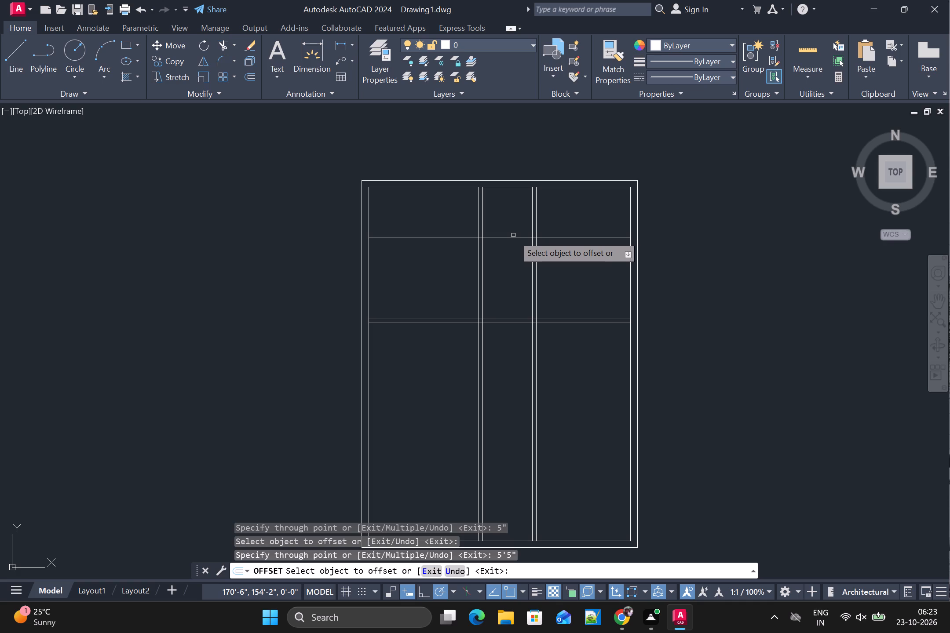
left_click(513, 237)
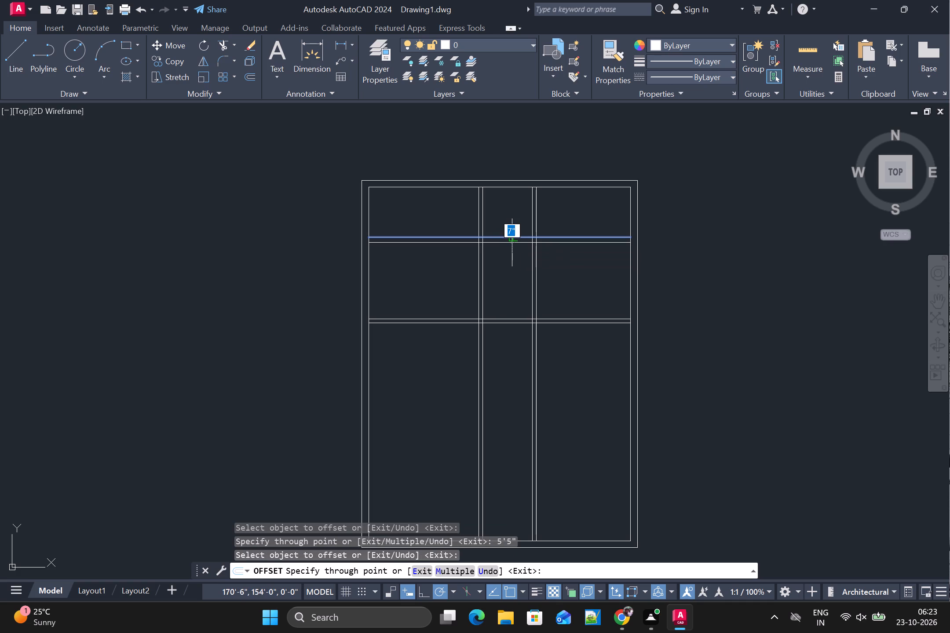
key("5")
key("shift+quotedbl")
key("Return")
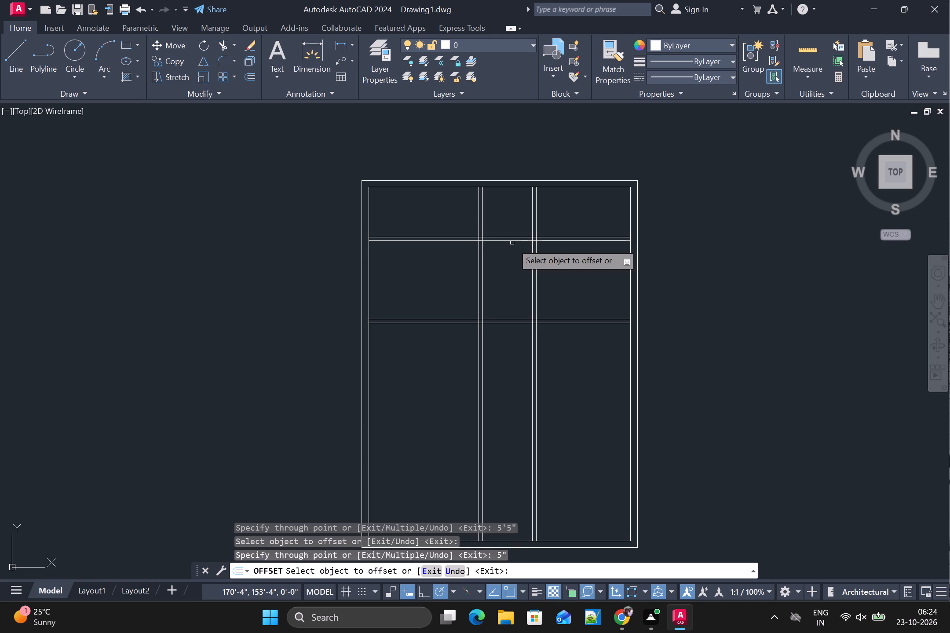
Offset the inner rectangle's top line 10'7" downward, and offset that copy 5" further down as a horizontal partition.
left_click(567, 189)
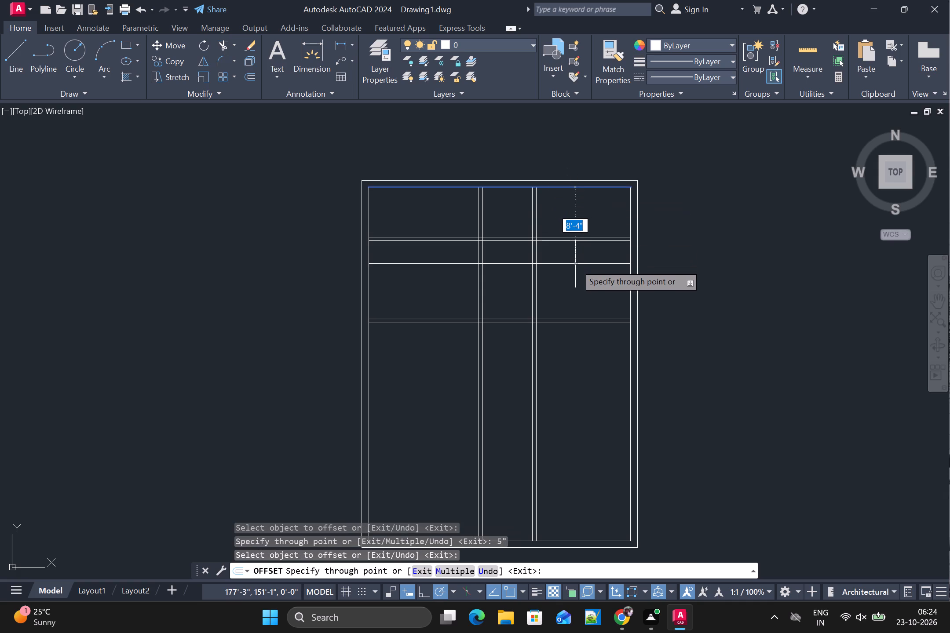
key("1")
key("0")
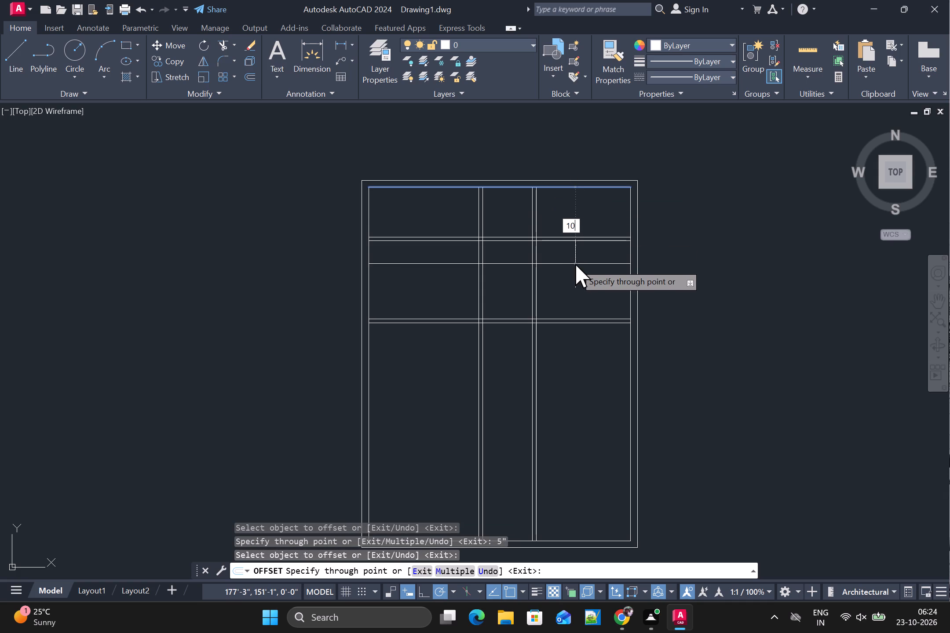
key("apostrophe")
key("7")
key("shift+quotedbl")
key("Return")
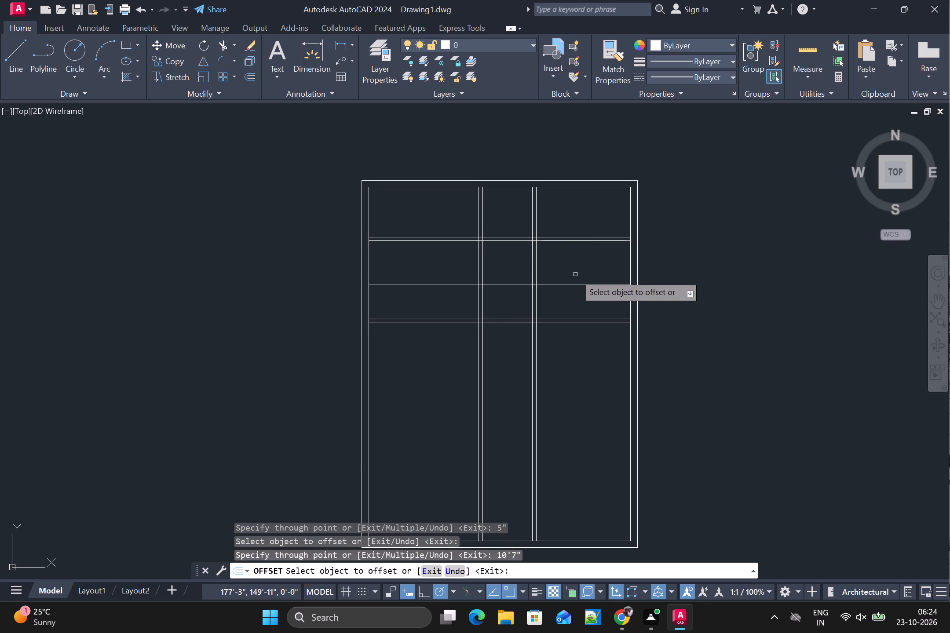
left_click(574, 284)
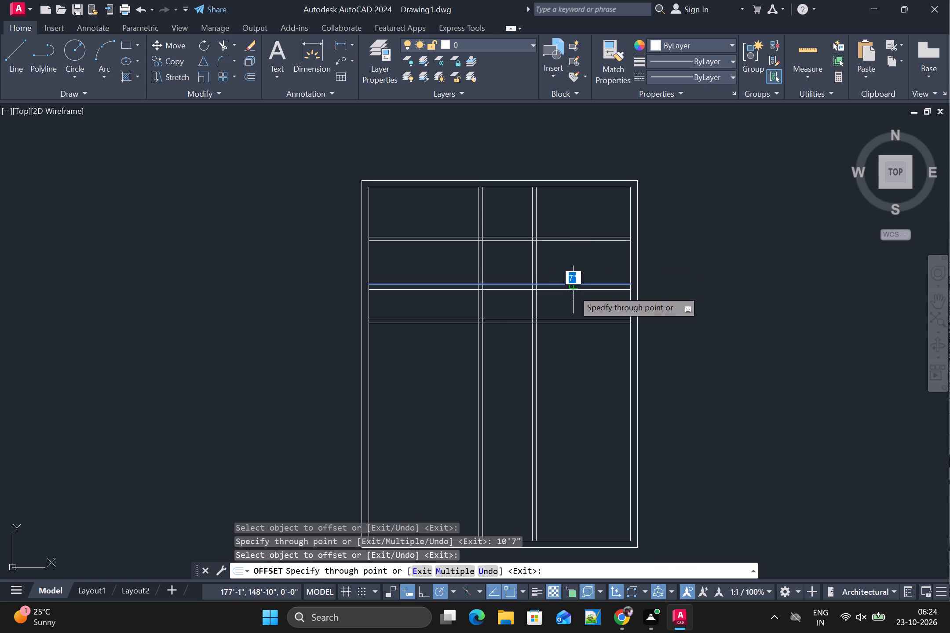
key("5")
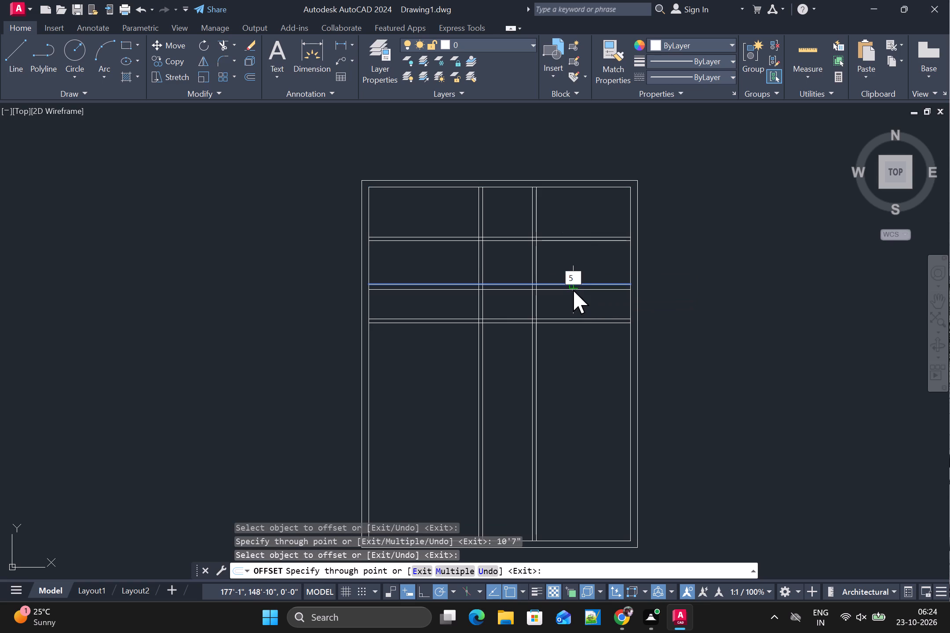
key("shift+quotedbl")
key("Return")
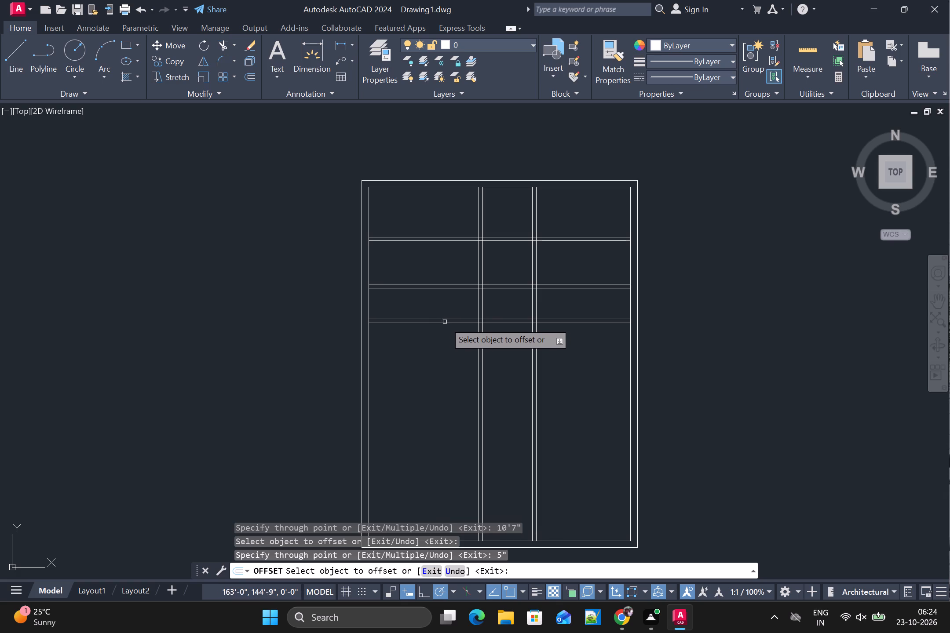
Offset the lowest horizontal partition's bottom line 5'7" downward, and offset that copy 5" further down to form another partition.
left_click(443, 324)
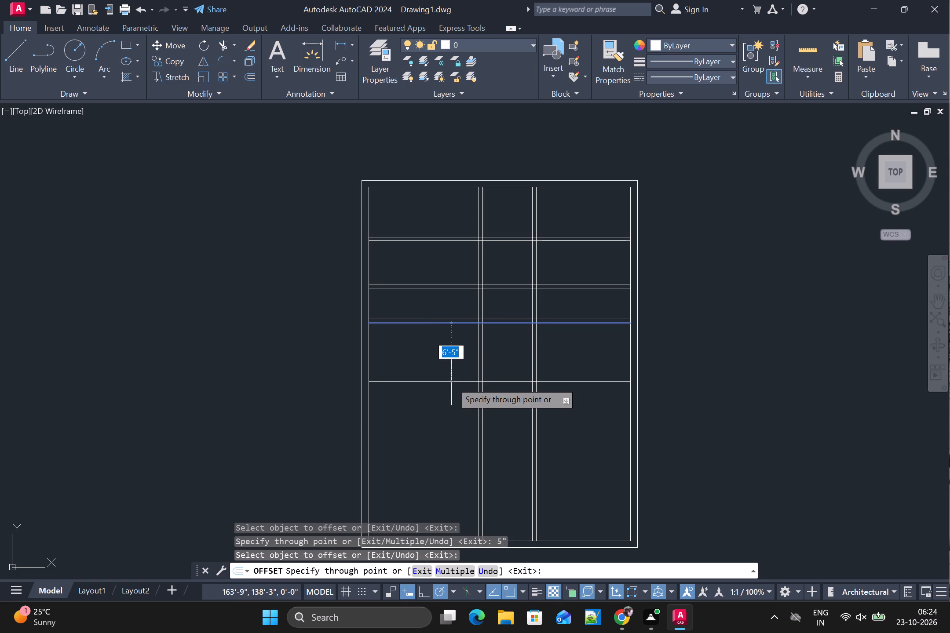
key("5")
key("apostrophe")
key("7")
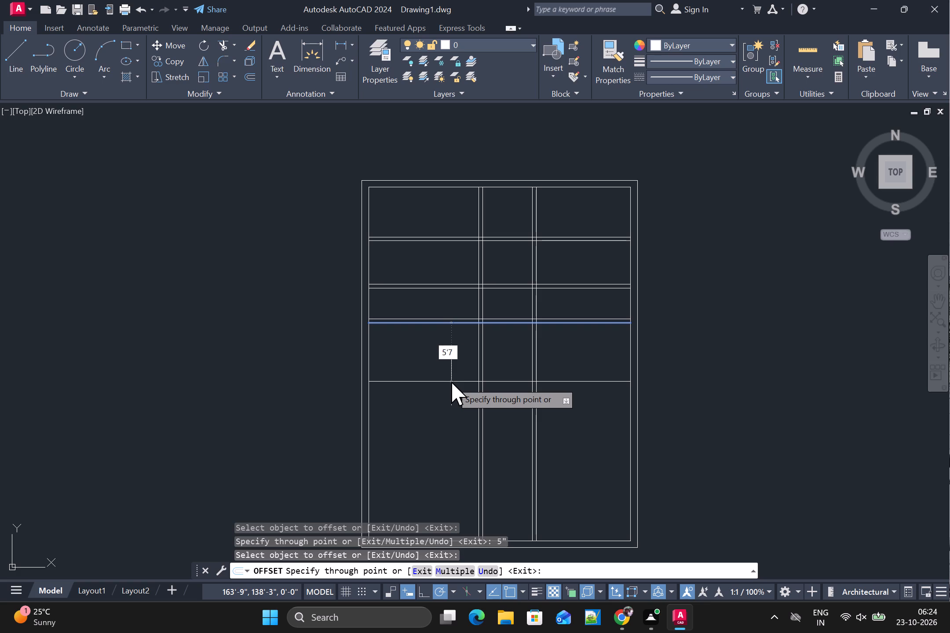
key("shift+quotedbl")
key("Return")
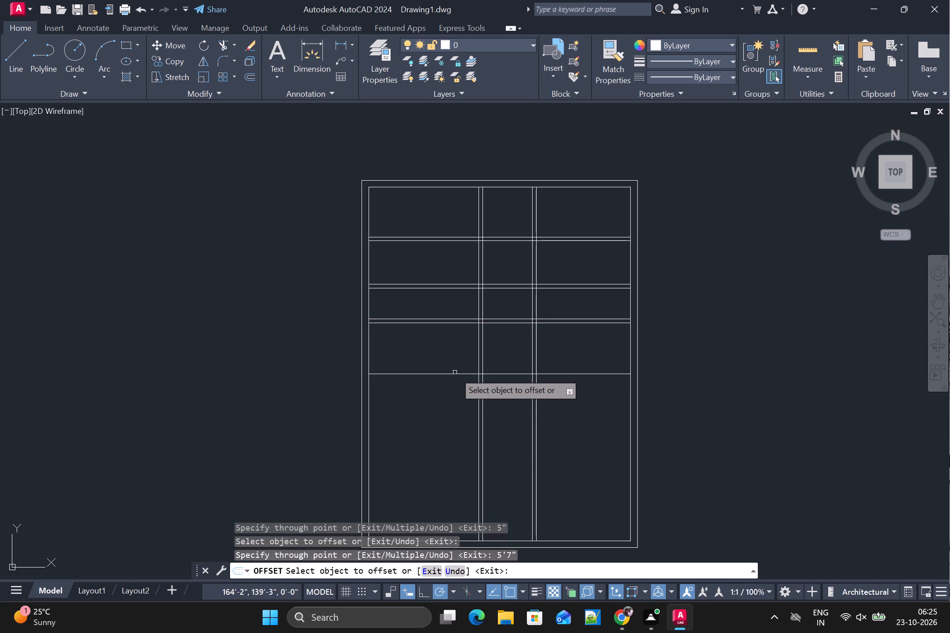
left_click(455, 372)
key("5")
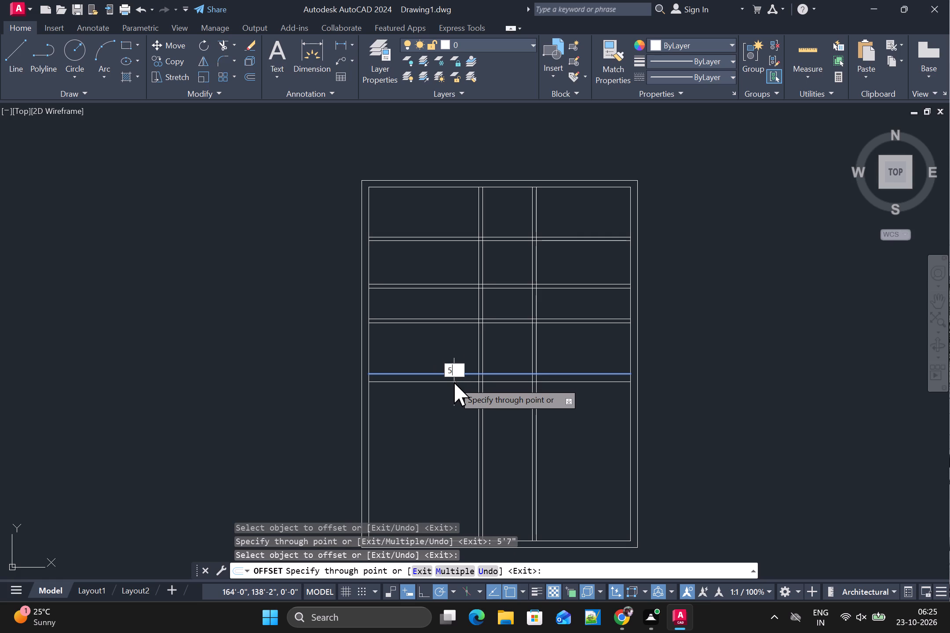
key("shift+quotedbl")
key("Return")
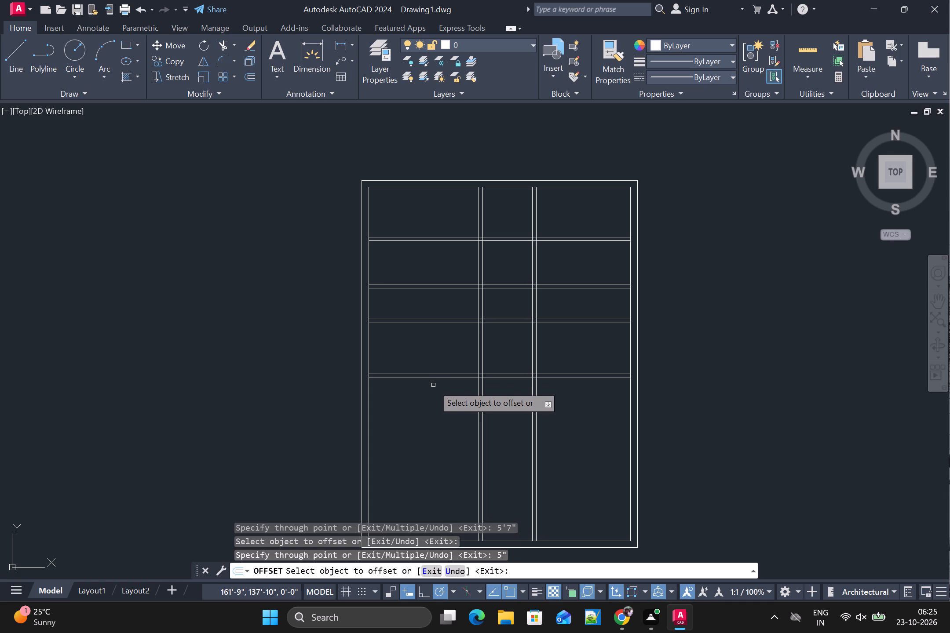
key("Escape")
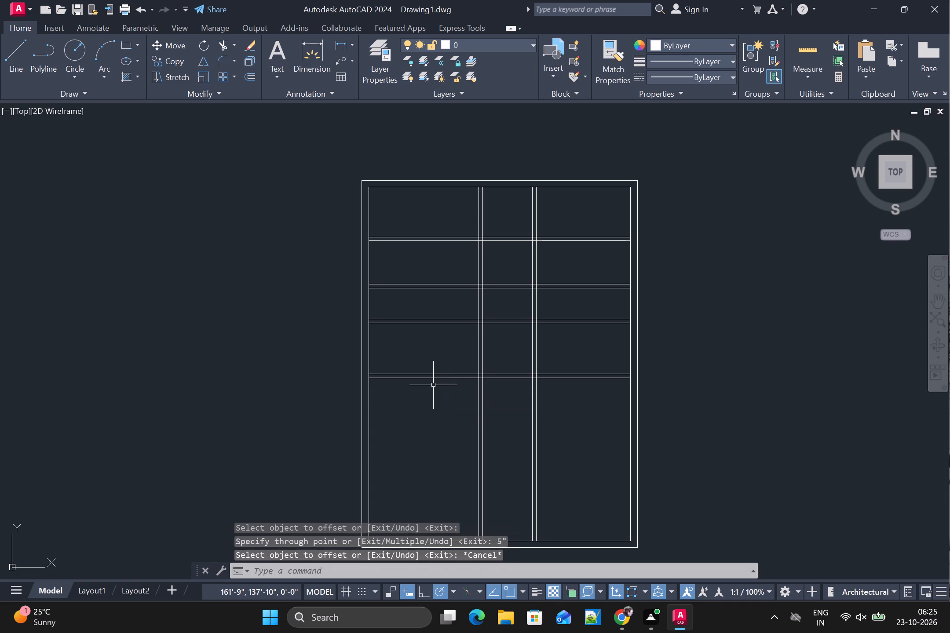
Trim the uppermost horizontal partition's lines out of the left and right rooms, keeping the part between the two vertical partitions.
type("TR")
key("Return")
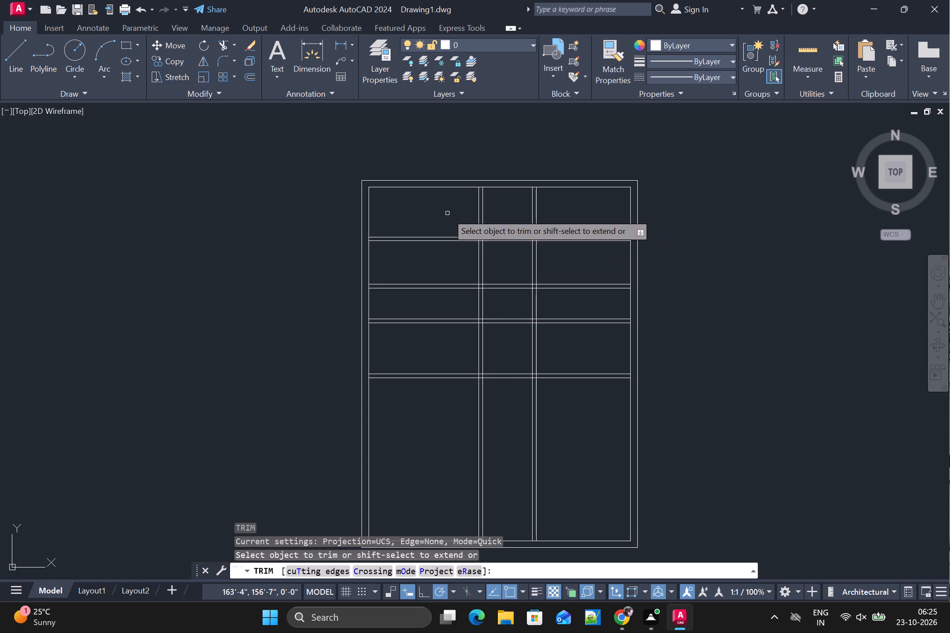
left_click_drag(447, 213, 441, 252)
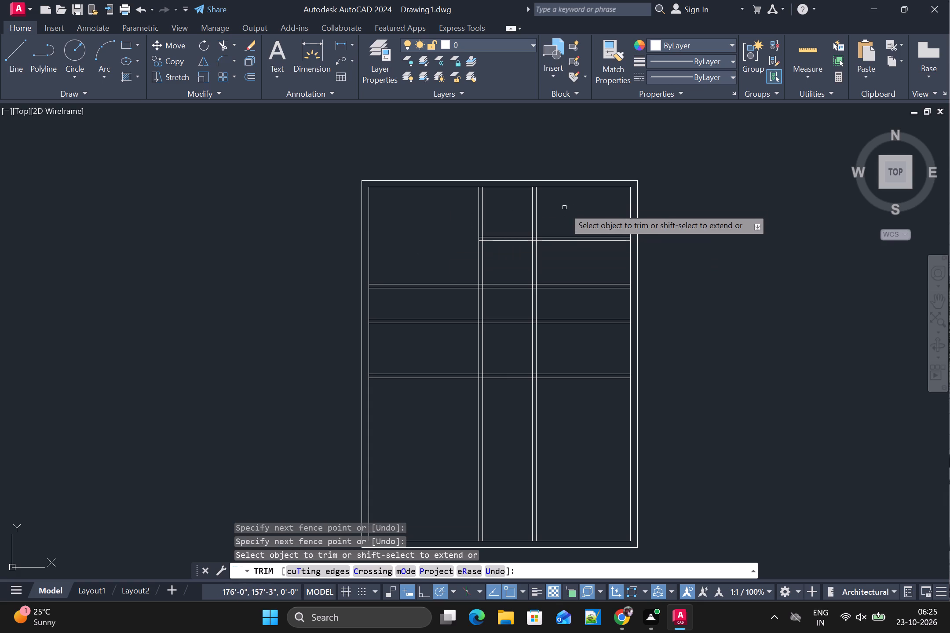
left_click_drag(565, 210, 561, 256)
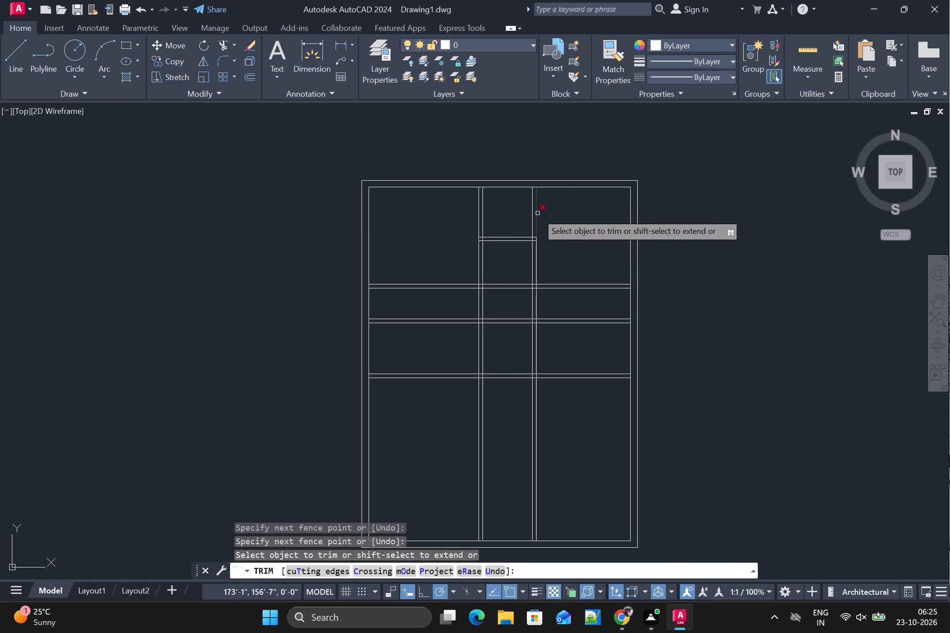
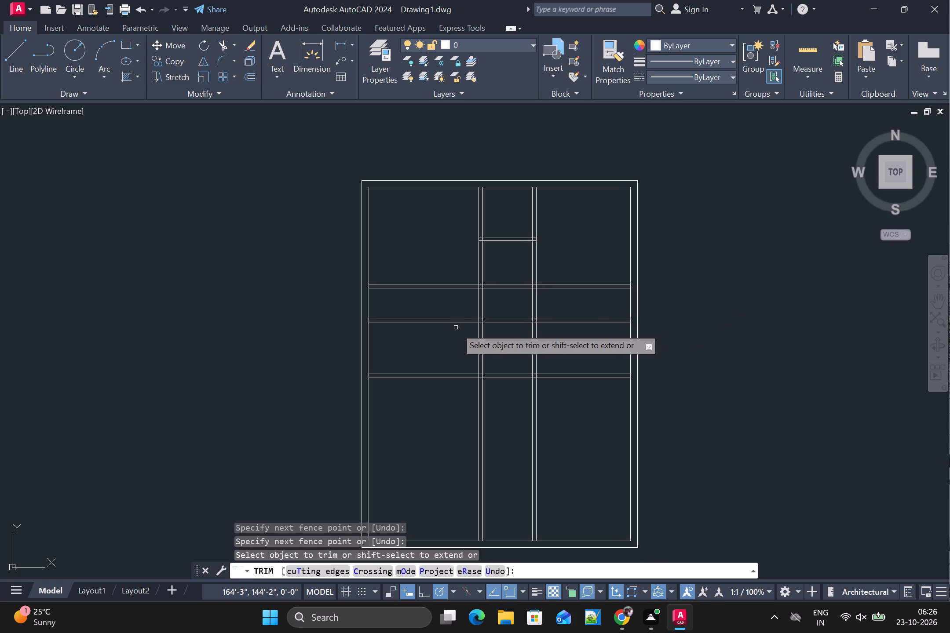
Trim the three lower horizontal partitions, keeping the second only in the right room and the third and fourth only in the left room.
left_click_drag(465, 273, 466, 301)
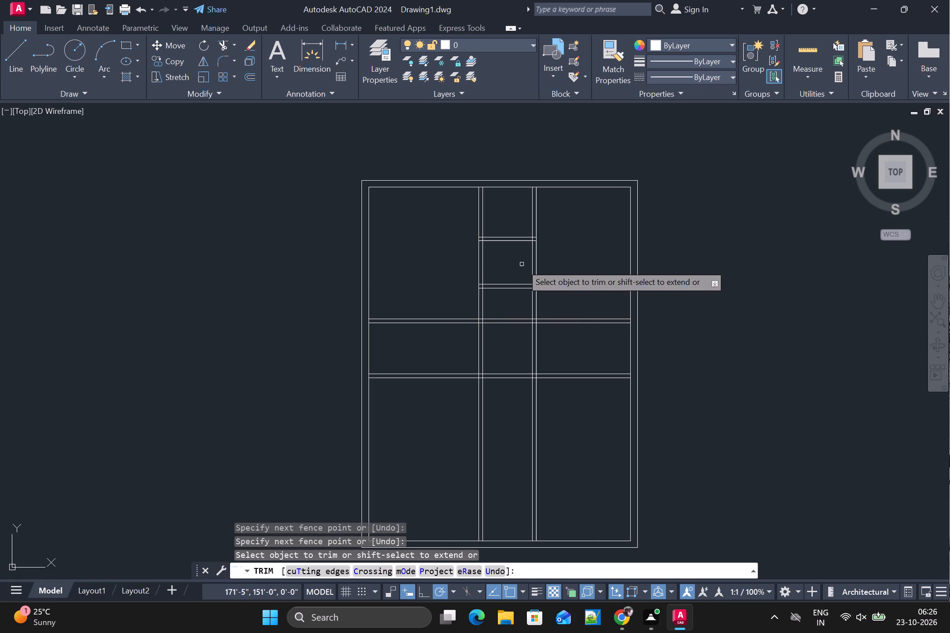
left_click_drag(522, 264, 511, 297)
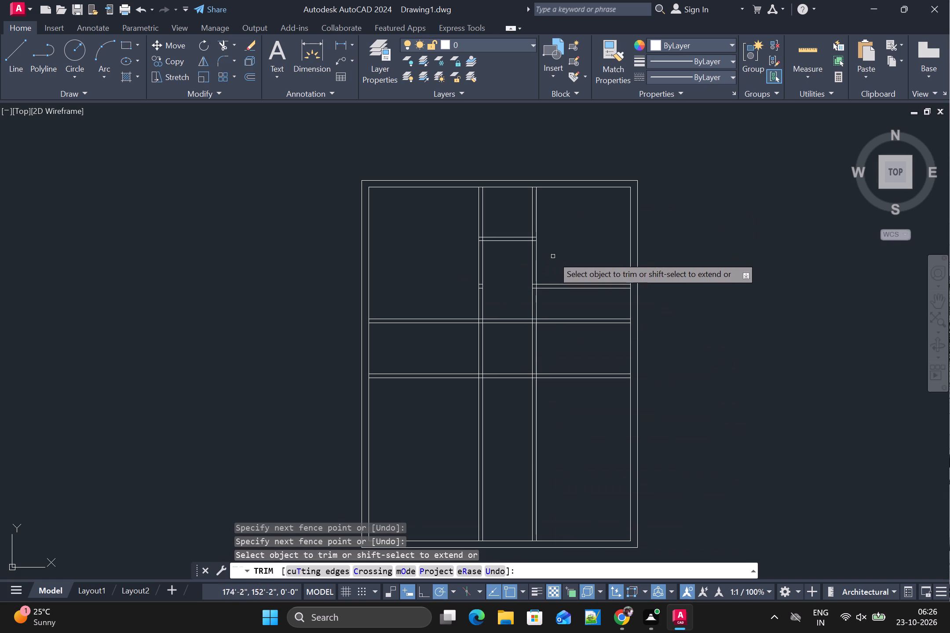
left_click_drag(558, 309, 555, 342)
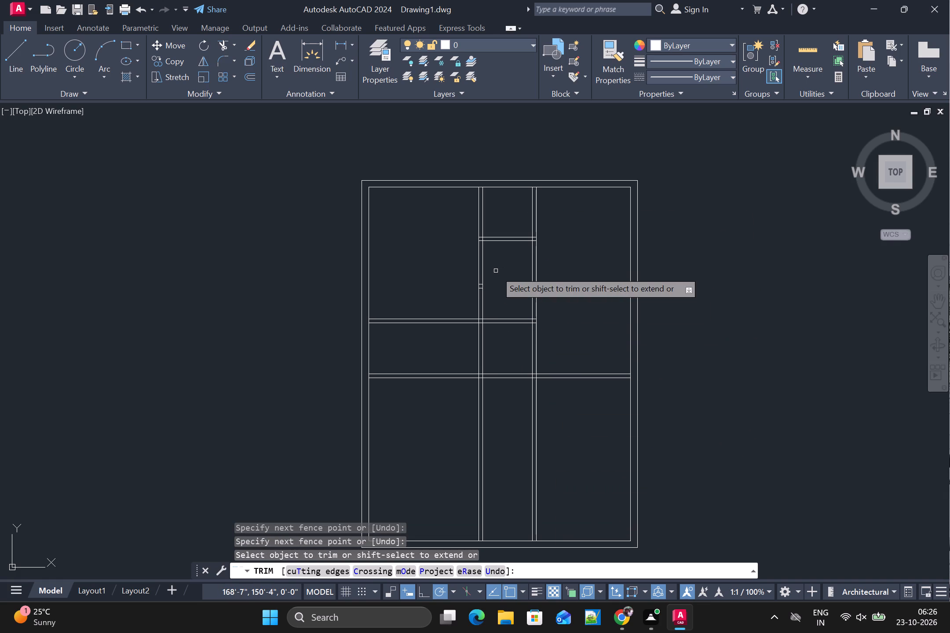
left_click_drag(496, 271, 496, 311)
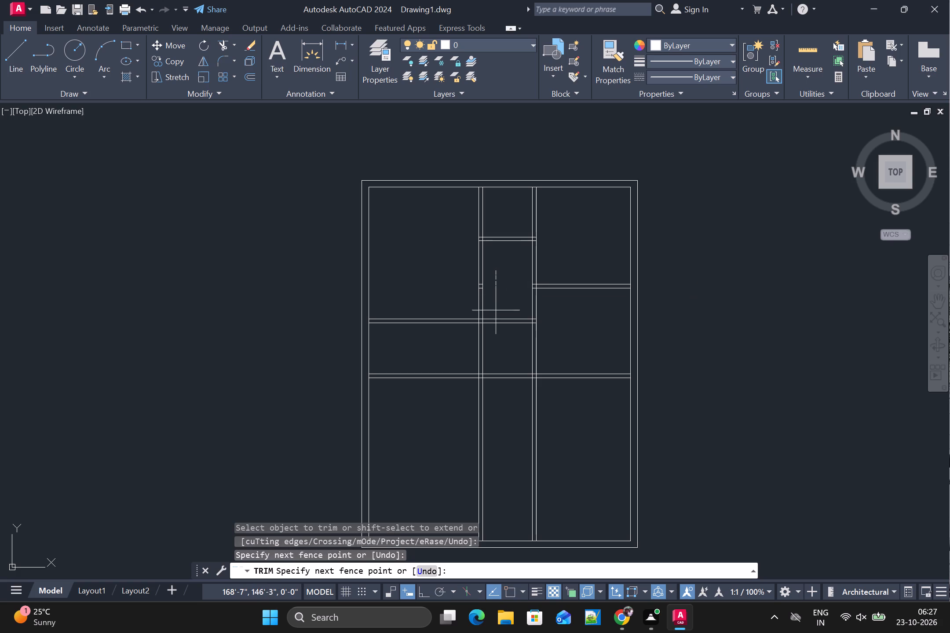
left_click_drag(496, 311, 496, 334)
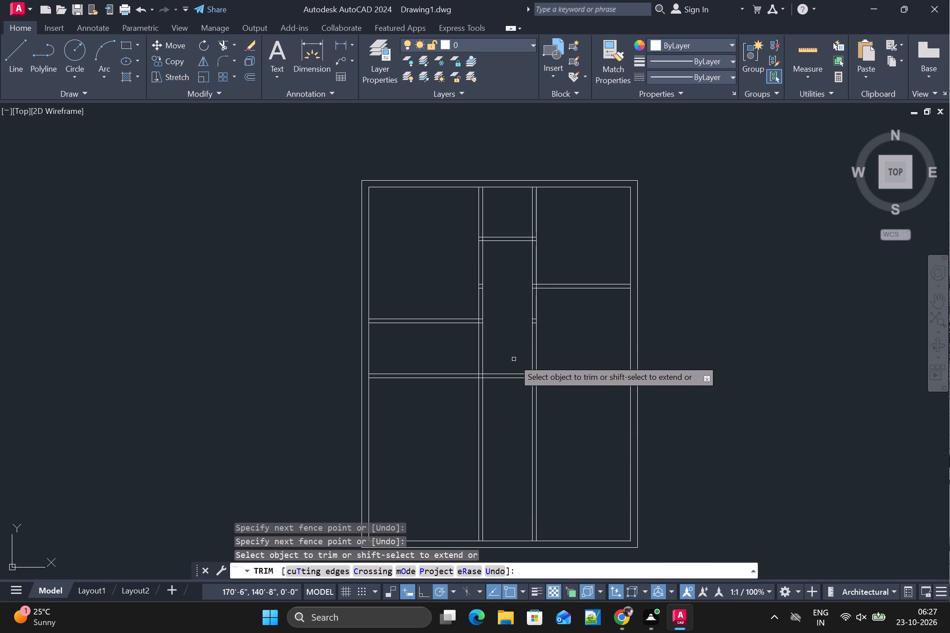
left_click_drag(514, 359, 507, 393)
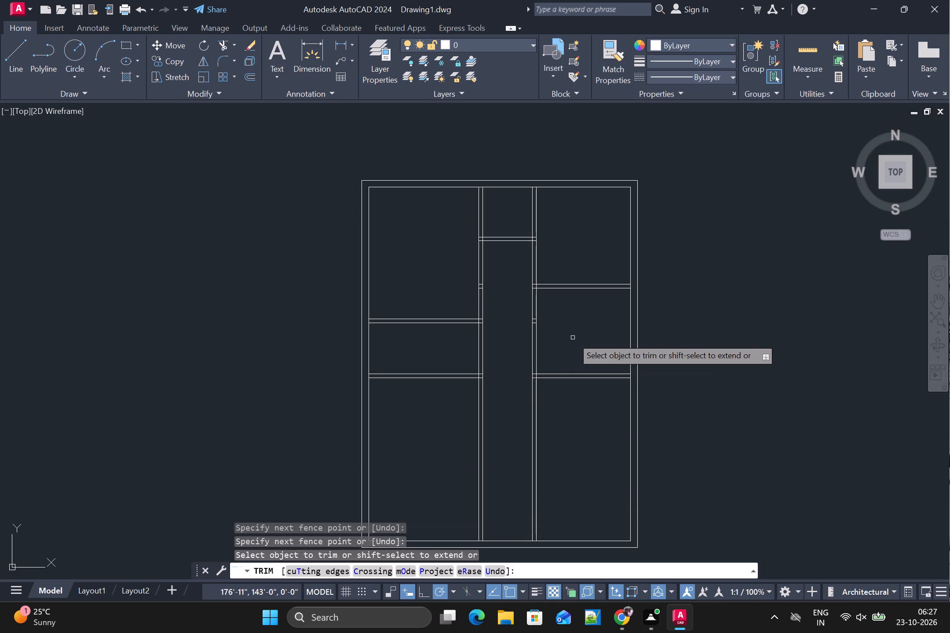
left_click_drag(573, 338, 560, 396)
Trim the leftover short pieces of the third and fourth horizontal partitions from inside the right vertical partition.
scroll(526, 344, "up", 2)
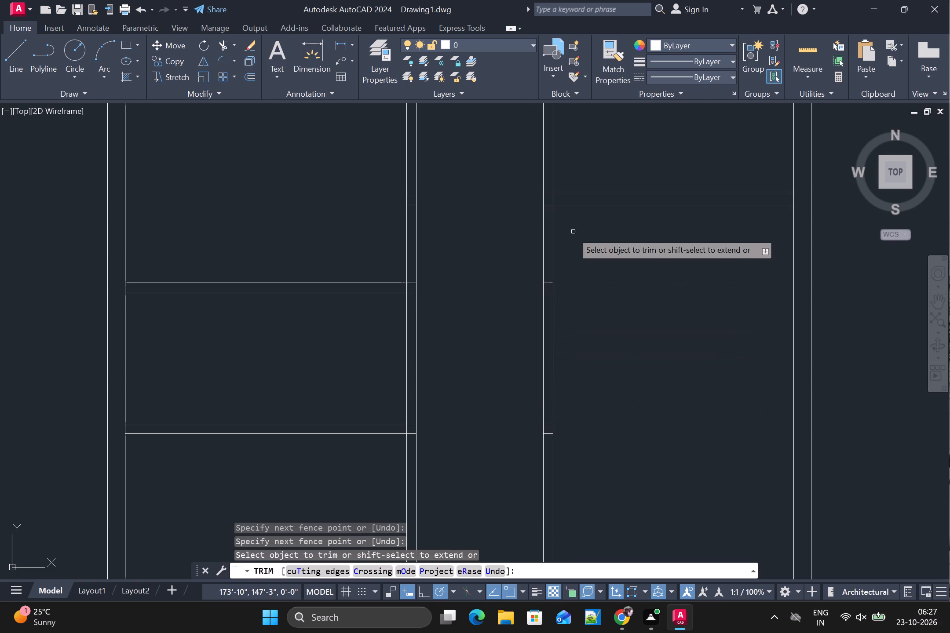
scroll(568, 235, "up", 2)
left_click_drag(511, 355, 511, 384)
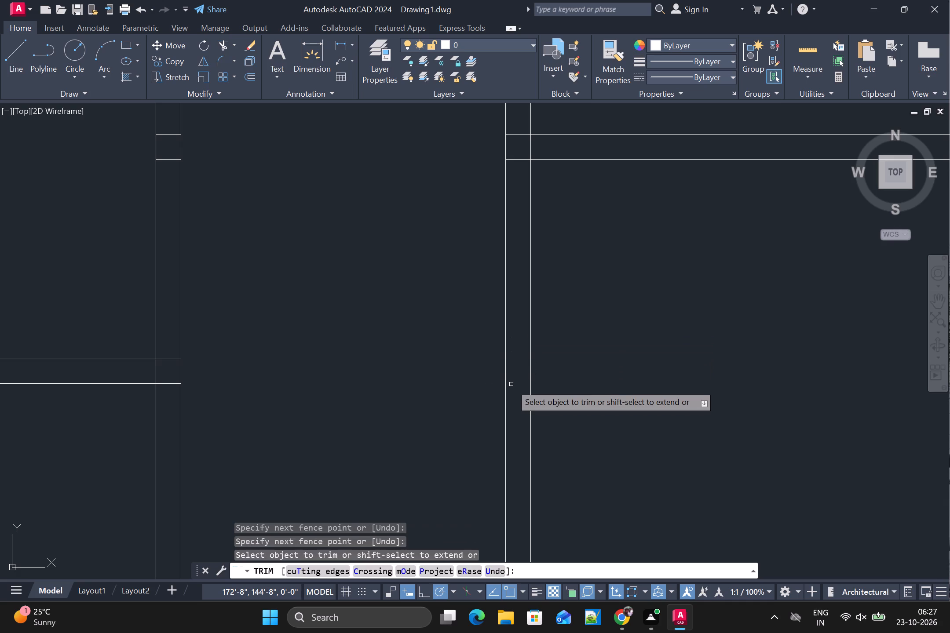
scroll(511, 384, "down", 3)
scroll(506, 518, "up", 3)
scroll(571, 296, "up", 1)
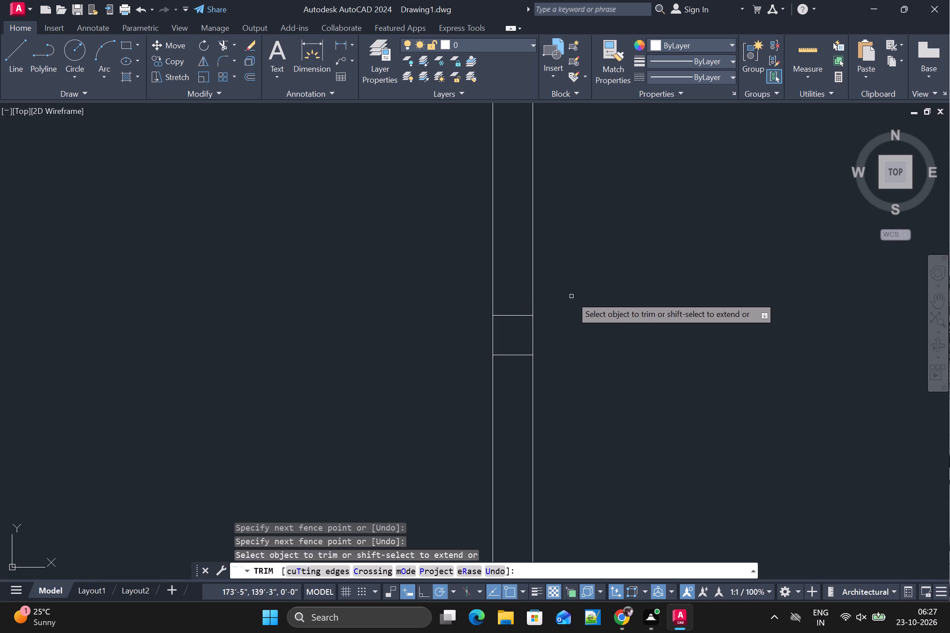
left_click_drag(518, 308, 514, 378)
Trim the leftover short pieces of the second horizontal partition from inside the left vertical partition.
scroll(514, 378, "down", 4)
middle_click_drag(564, 357, 559, 294)
scroll(557, 293, "down", 1)
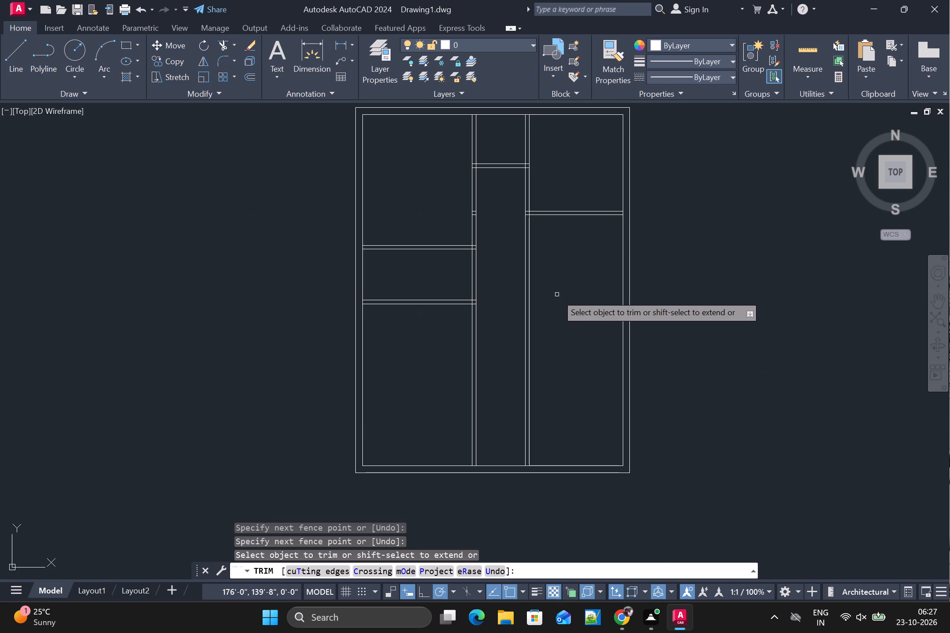
middle_click_drag(555, 296, 471, 331)
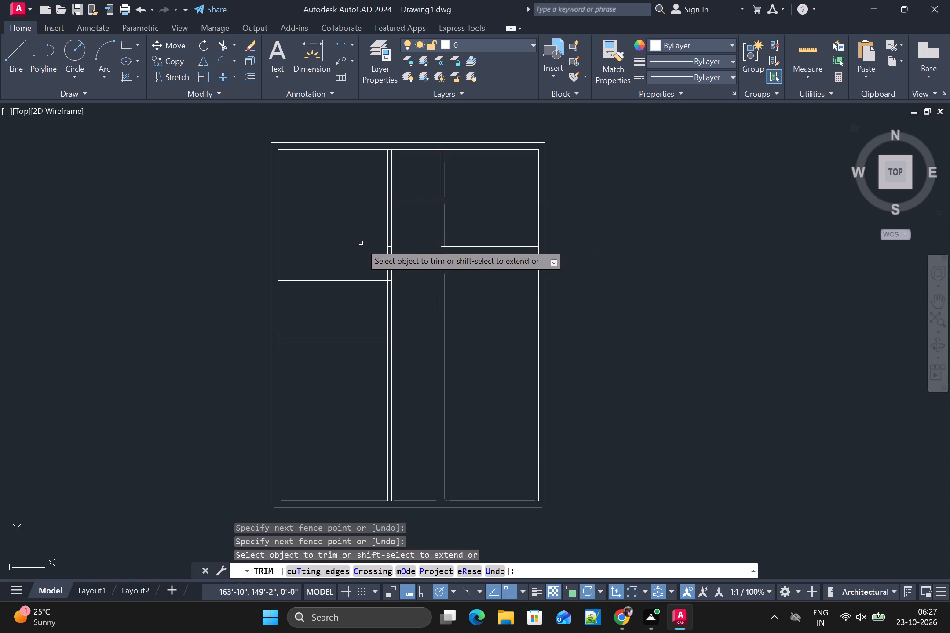
scroll(384, 242, "up", 4)
scroll(406, 337, "up", 1)
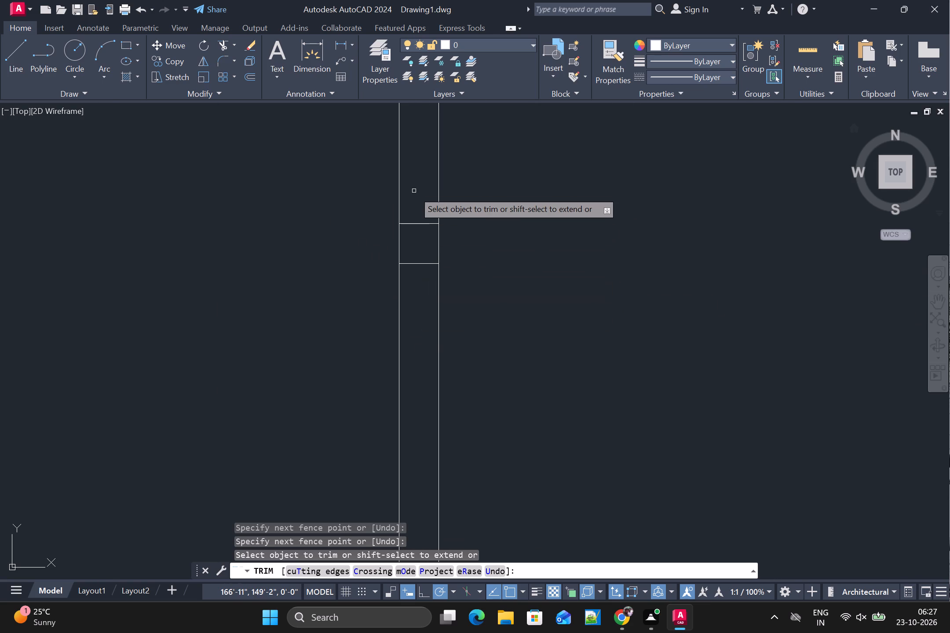
left_click_drag(415, 199, 423, 282)
Trim the ends of the right room's horizontal partition lines where they cross inside the right vertical partition.
scroll(423, 282, "down", 3)
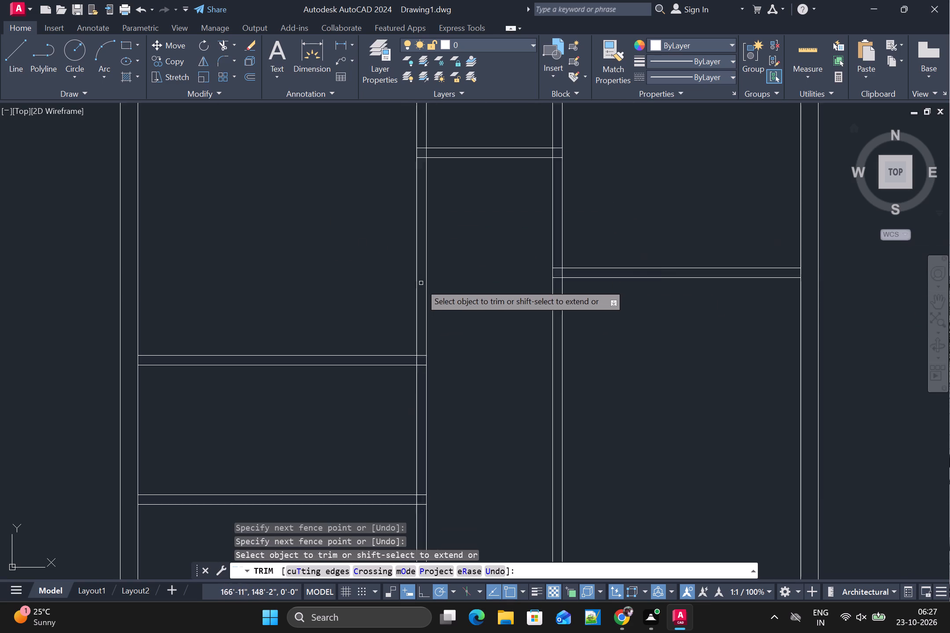
scroll(420, 284, "down", 1)
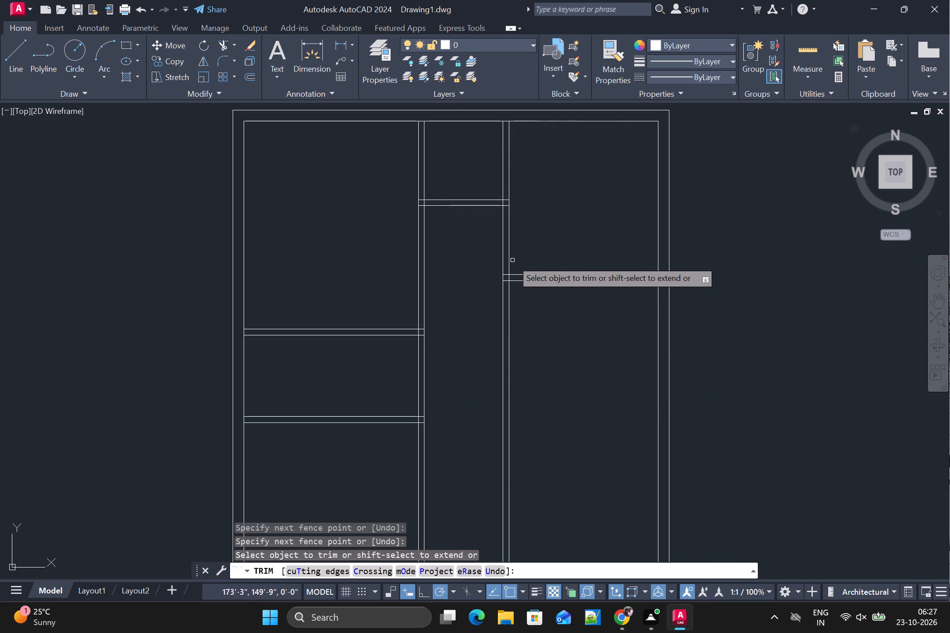
scroll(513, 261, "up", 4)
scroll(462, 314, "up", 2)
left_click_drag(499, 331, 498, 462)
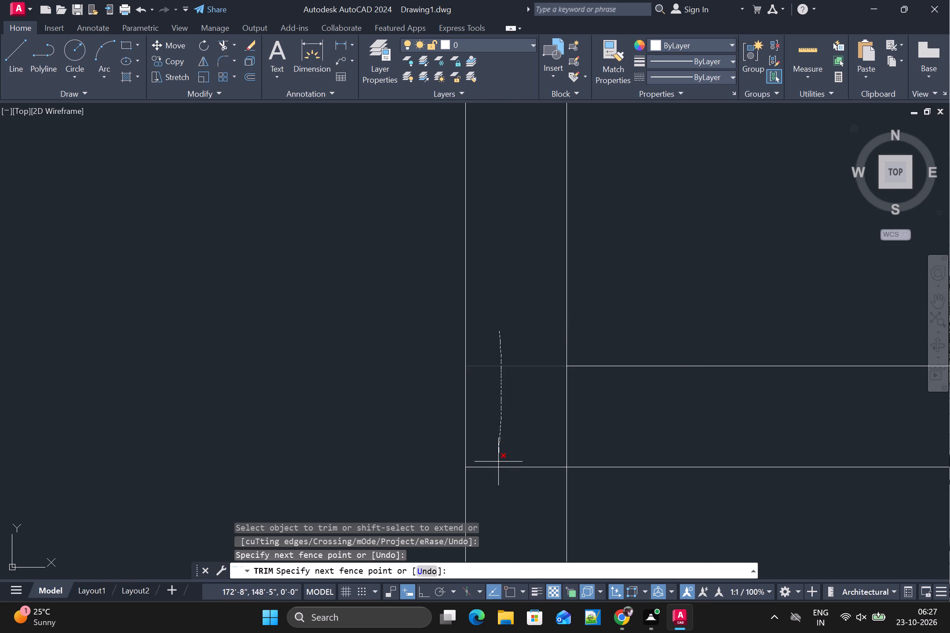
left_click_drag(498, 462, 498, 487)
scroll(497, 484, "down", 7)
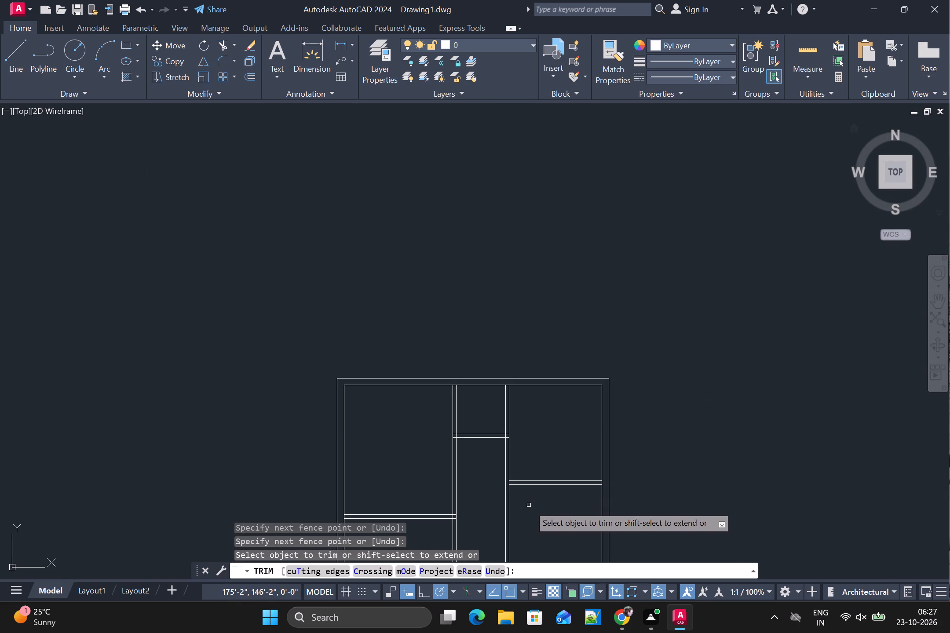
middle_click_drag(529, 505, 484, 295)
scroll(485, 295, "up", 1)
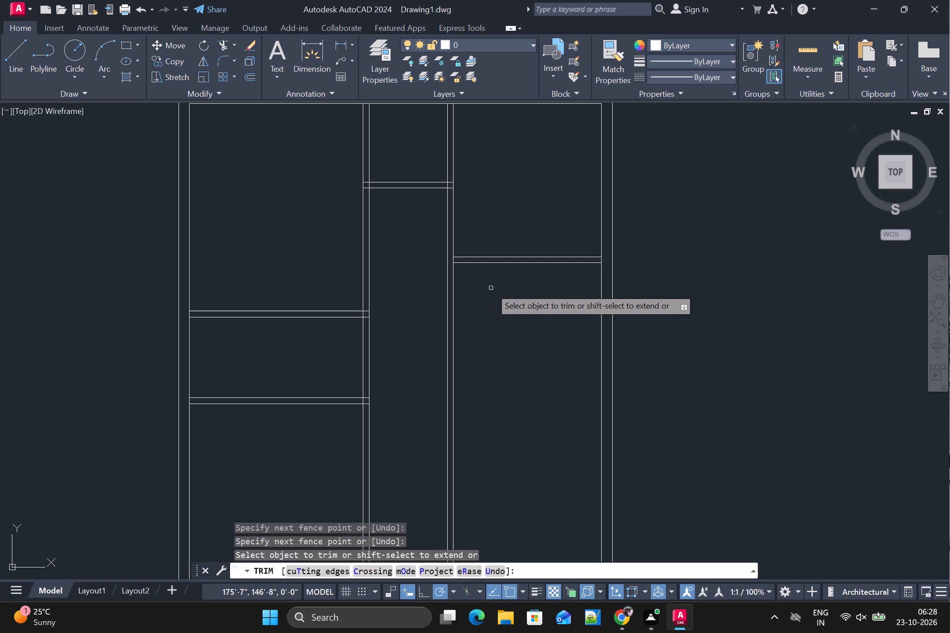
key("Escape")
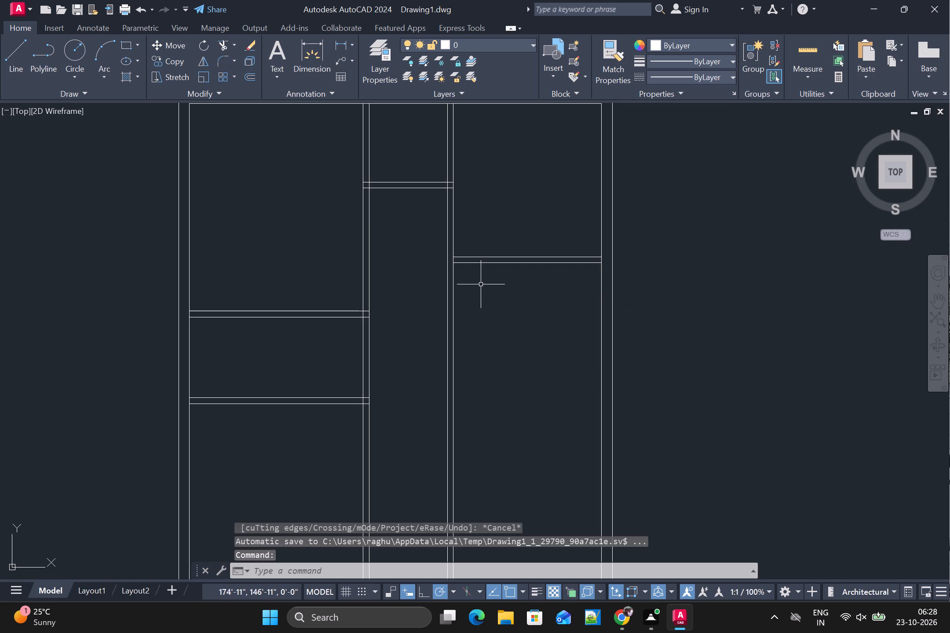
Offset the bottom line of the right room's horizontal partition 15'9" downward, using the Through option.
key("o")
key("Return")
key("t")
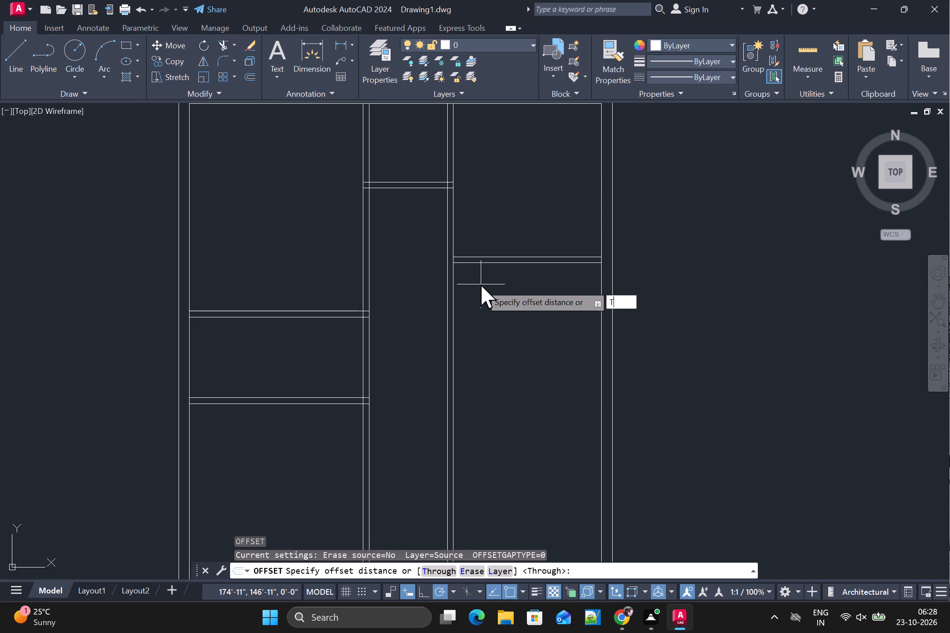
key("Return")
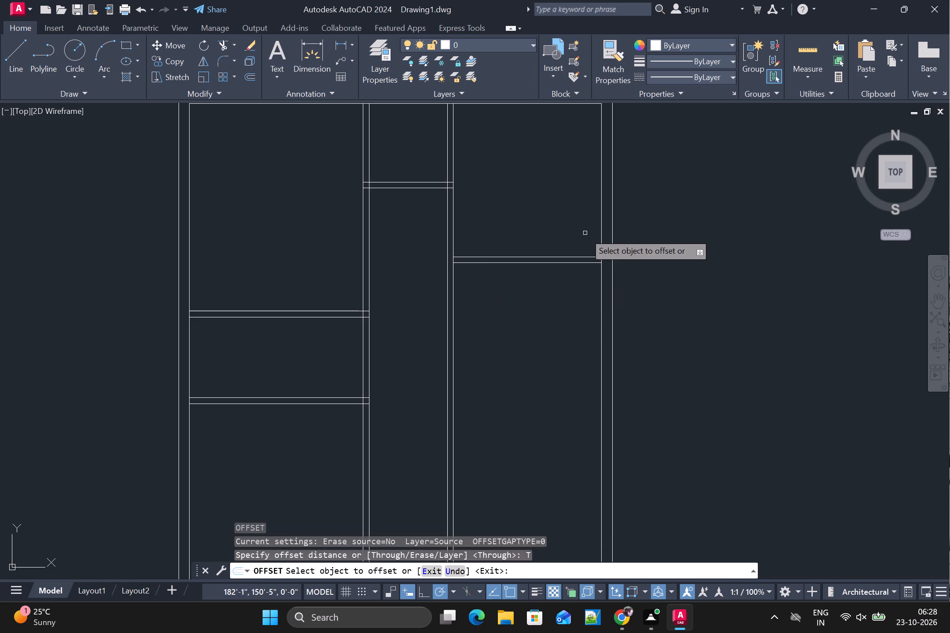
left_click(500, 264)
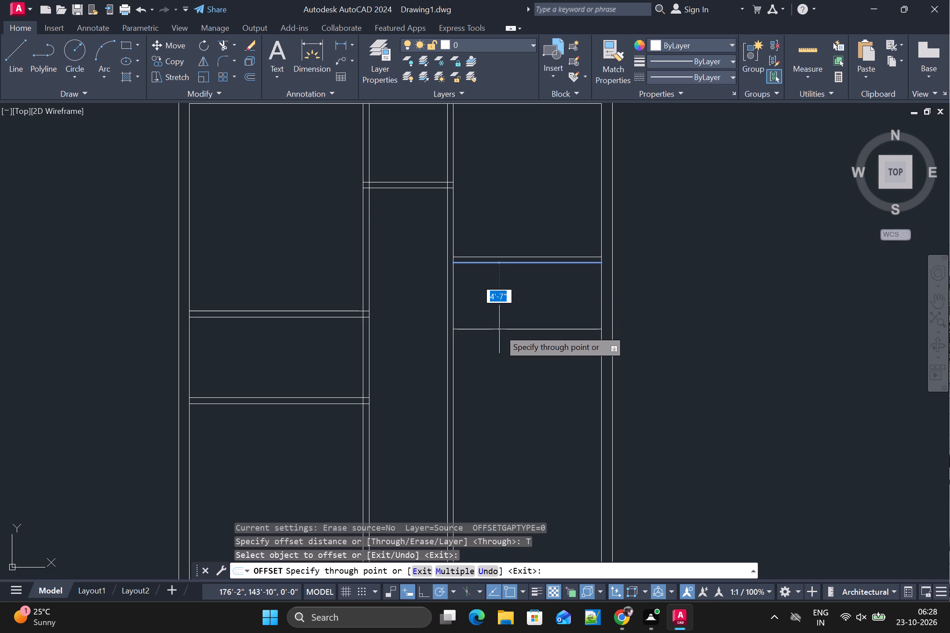
key("1")
key("5")
type("'9")
key("shift+quotedbl")
key("Return")
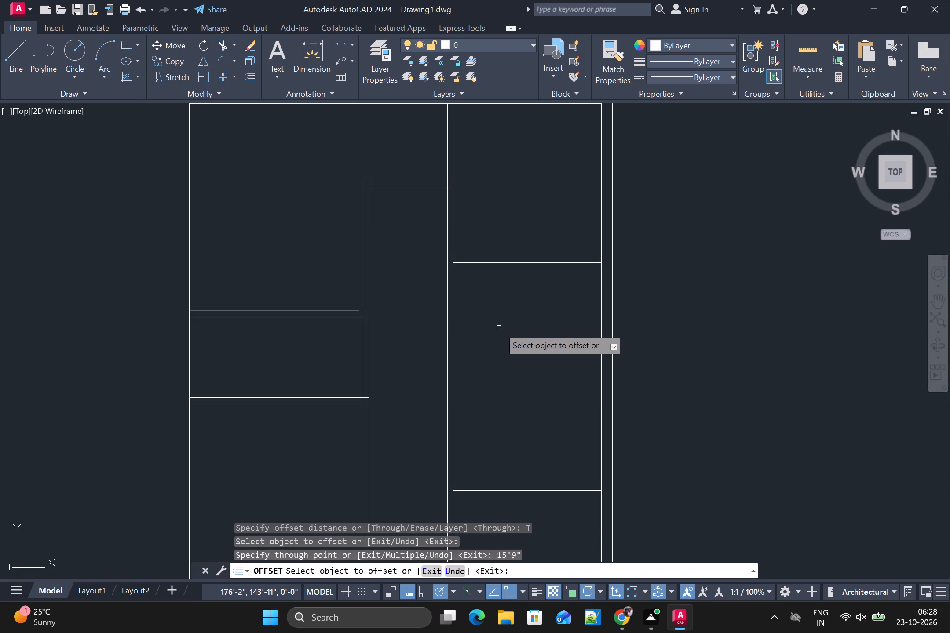
Offset the new horizontal line in the right room 5" further down to form a partition.
scroll(483, 337, "down", 1)
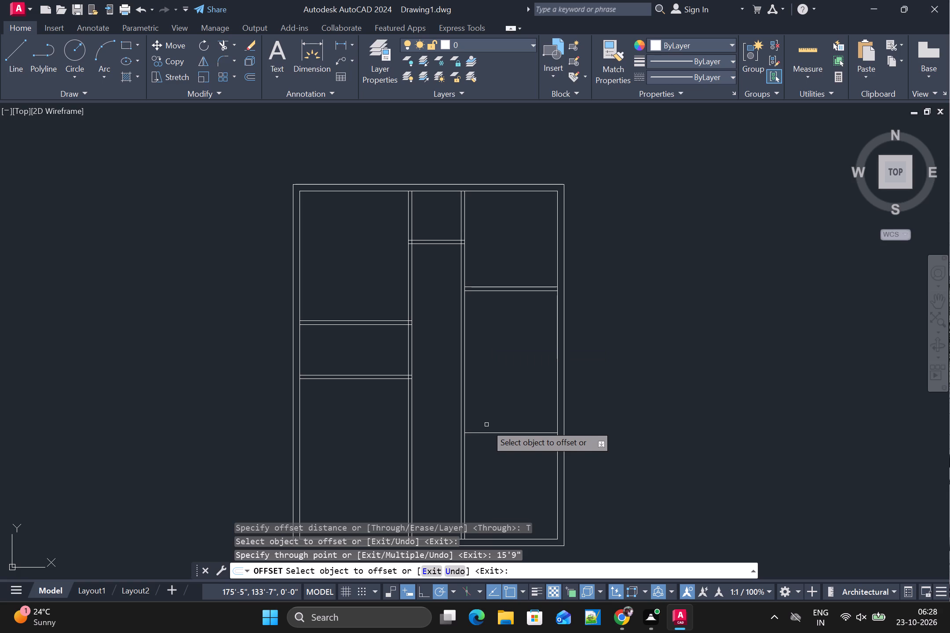
middle_click_drag(486, 425, 497, 334)
scroll(497, 333, "down", 1)
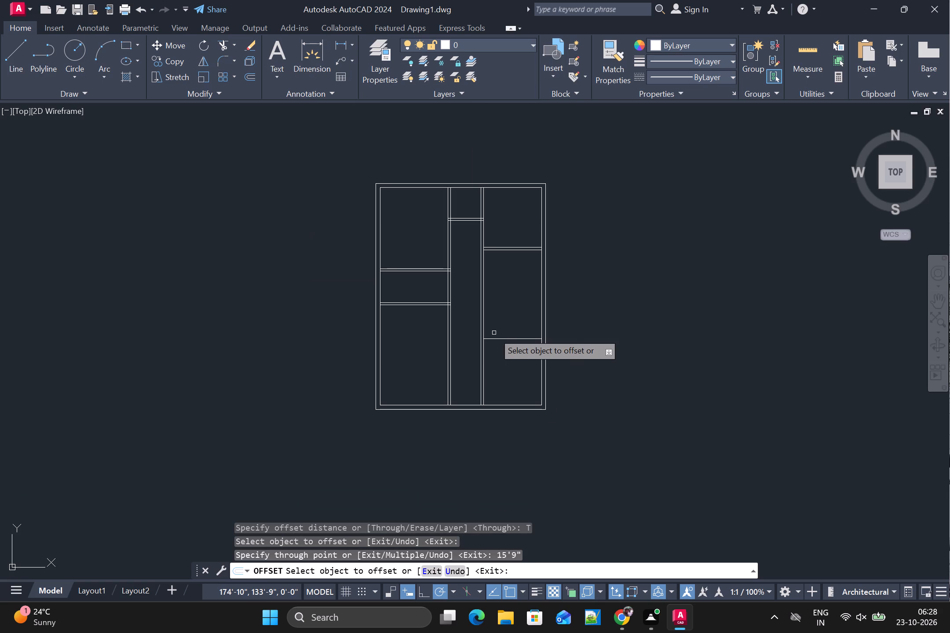
scroll(494, 333, "up", 2)
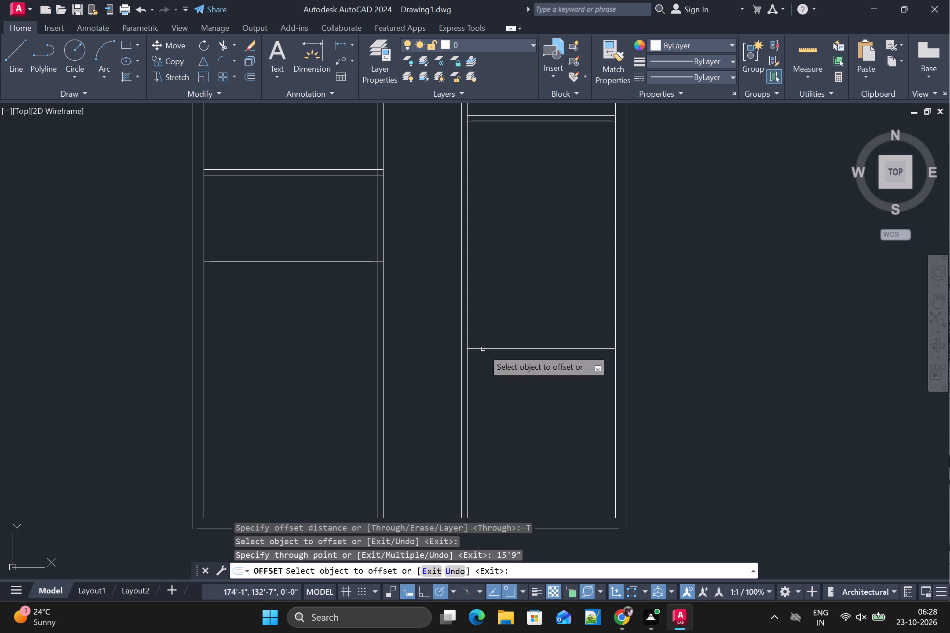
left_click(483, 349)
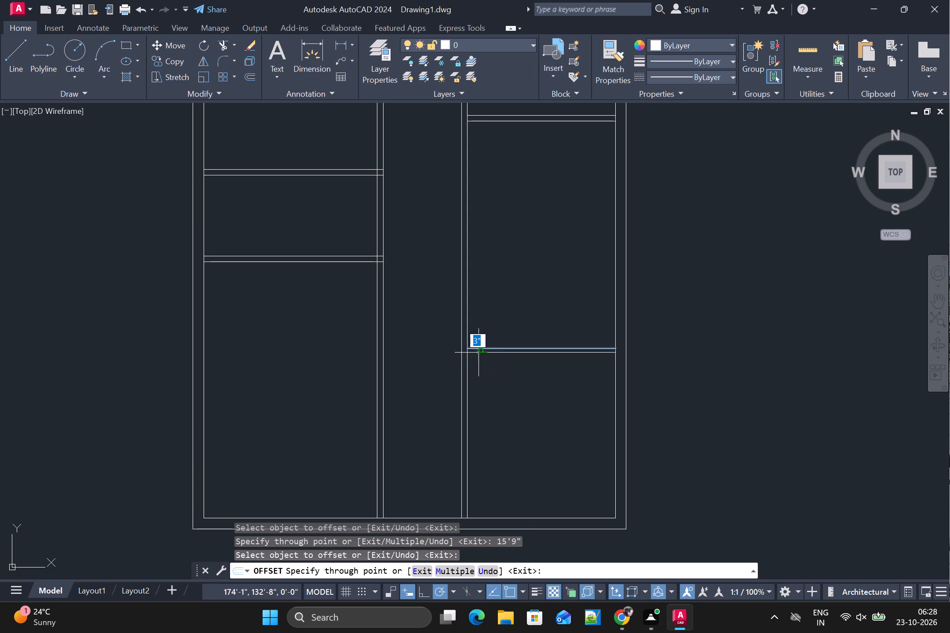
key("5")
key("shift+quotedbl")
key("Return")
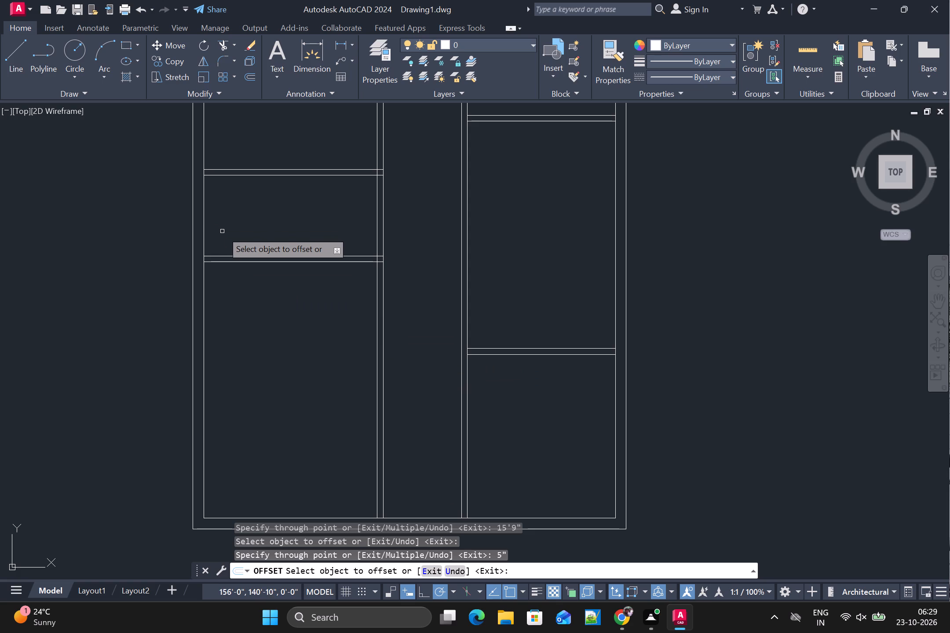
Offset the bottom line of the left room's lowest horizontal partition 12' downward.
left_click(290, 263)
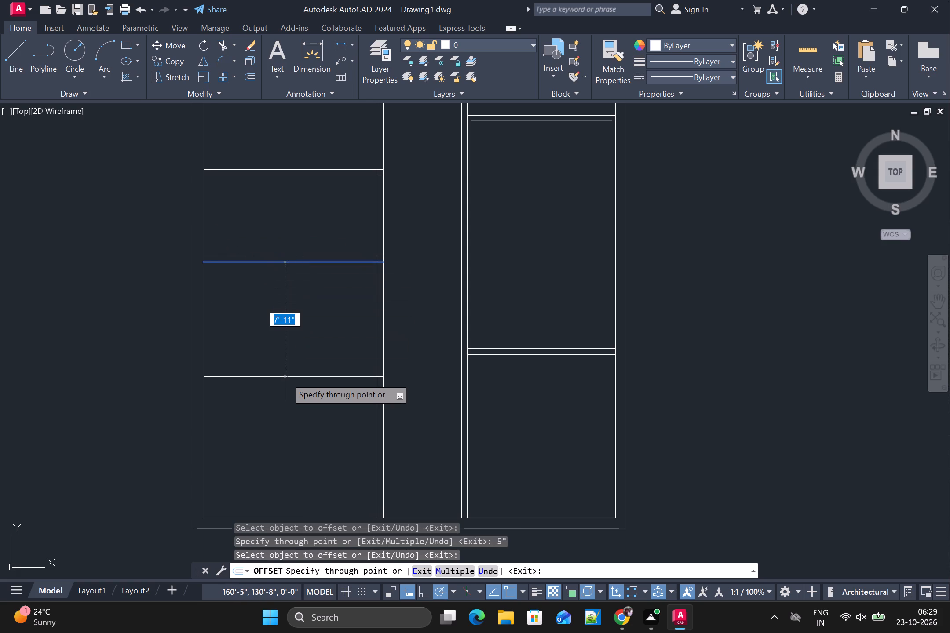
type("12")
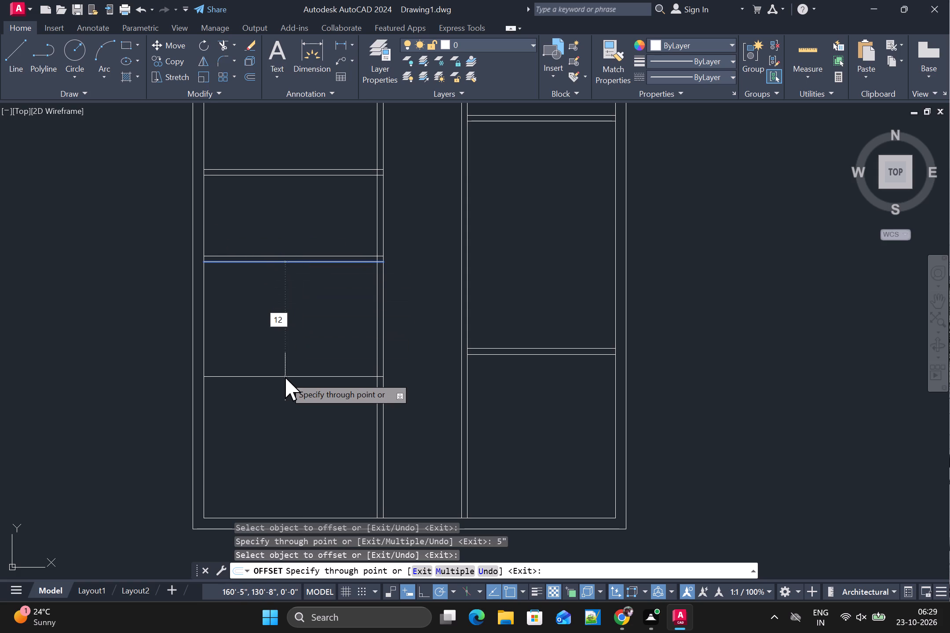
key("apostrophe")
key("Return")
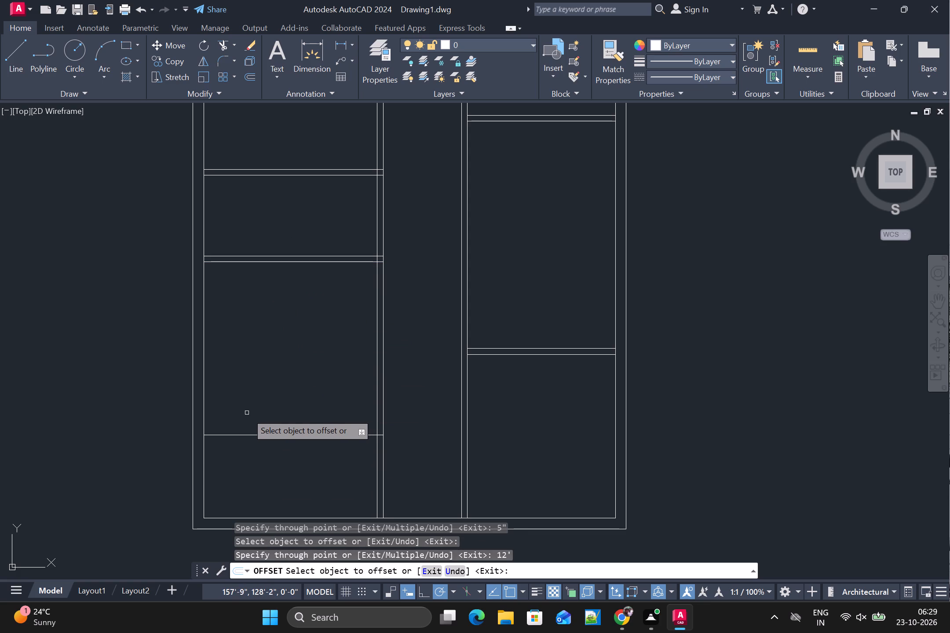
Offset the new lowest horizontal line in the left room 5" further down to form a partition.
left_click(224, 433)
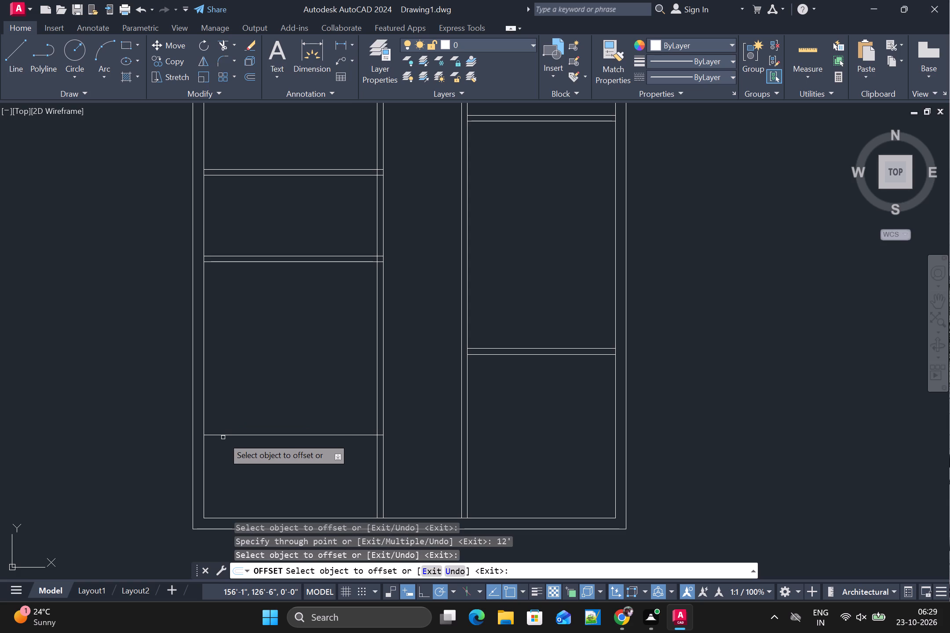
left_click(223, 434)
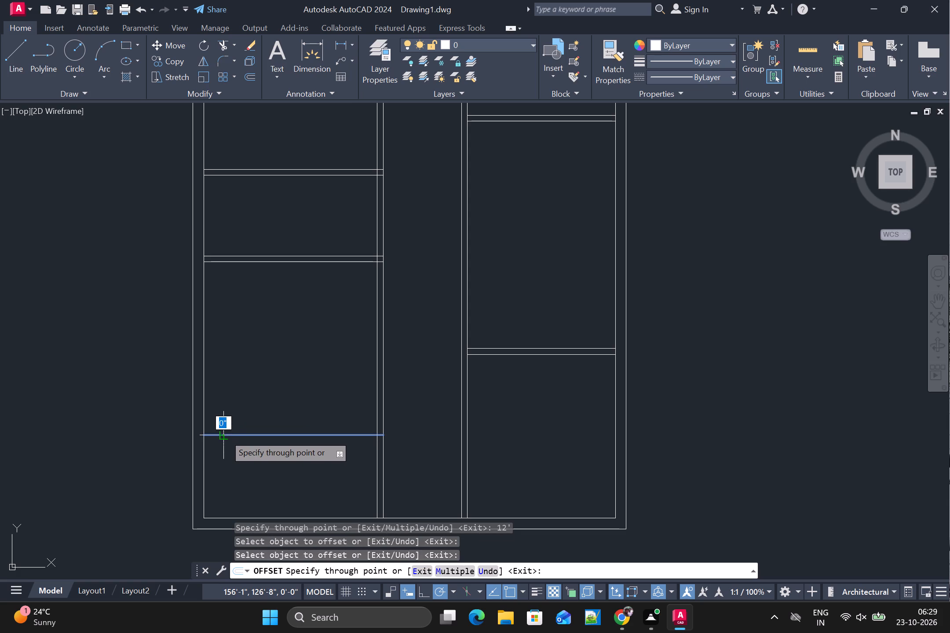
key("5")
key("shift+quotedbl")
key("Return")
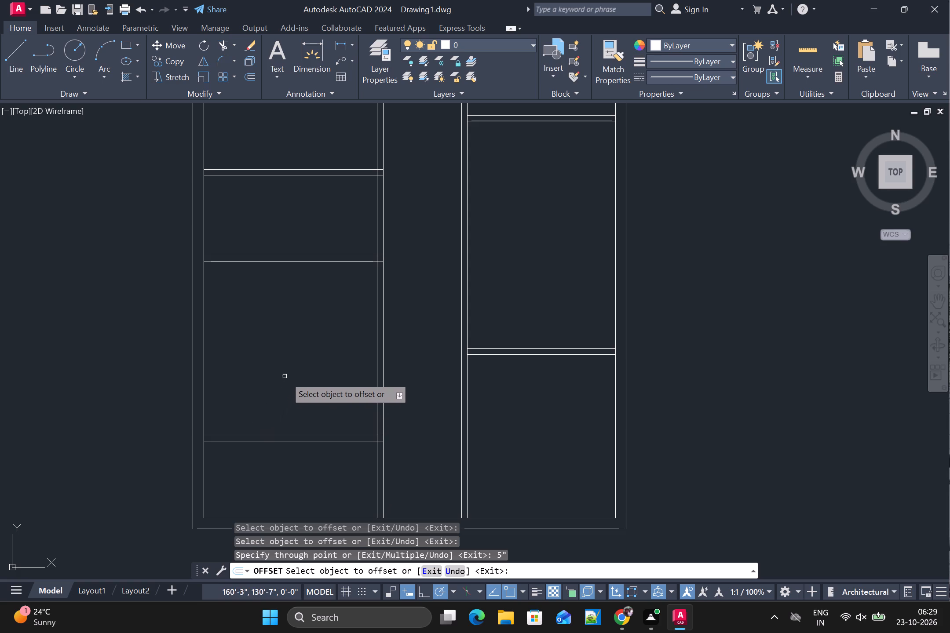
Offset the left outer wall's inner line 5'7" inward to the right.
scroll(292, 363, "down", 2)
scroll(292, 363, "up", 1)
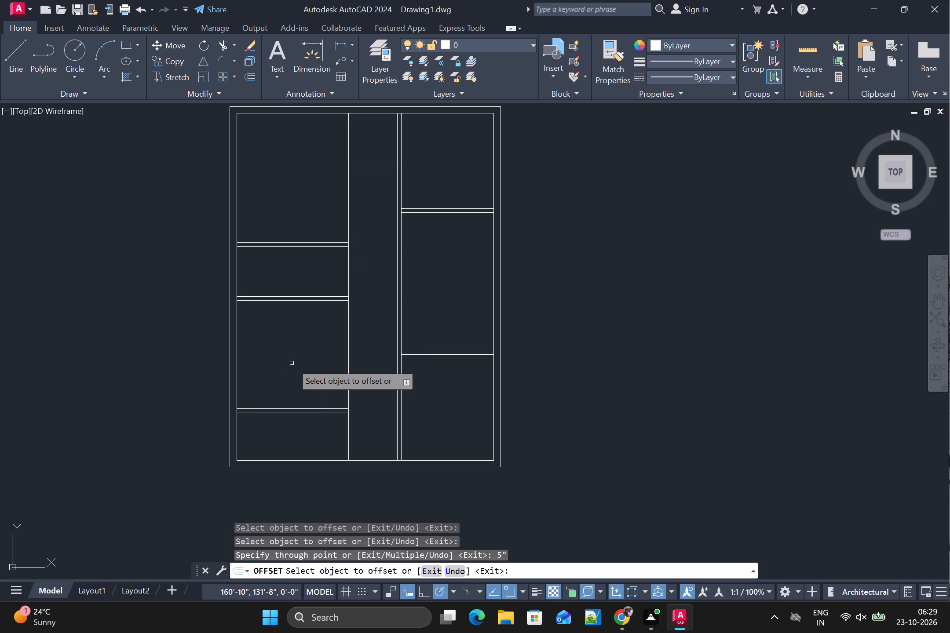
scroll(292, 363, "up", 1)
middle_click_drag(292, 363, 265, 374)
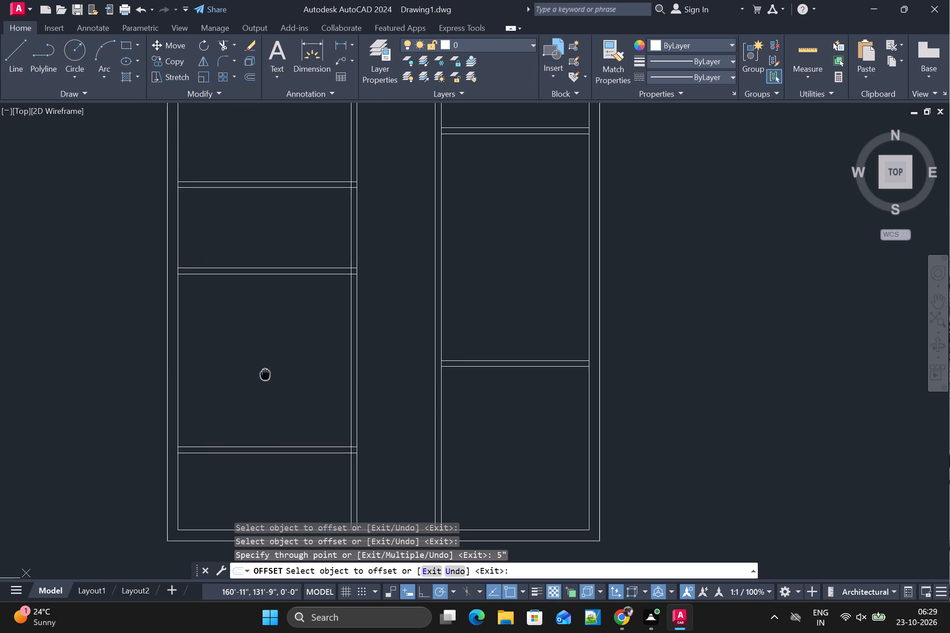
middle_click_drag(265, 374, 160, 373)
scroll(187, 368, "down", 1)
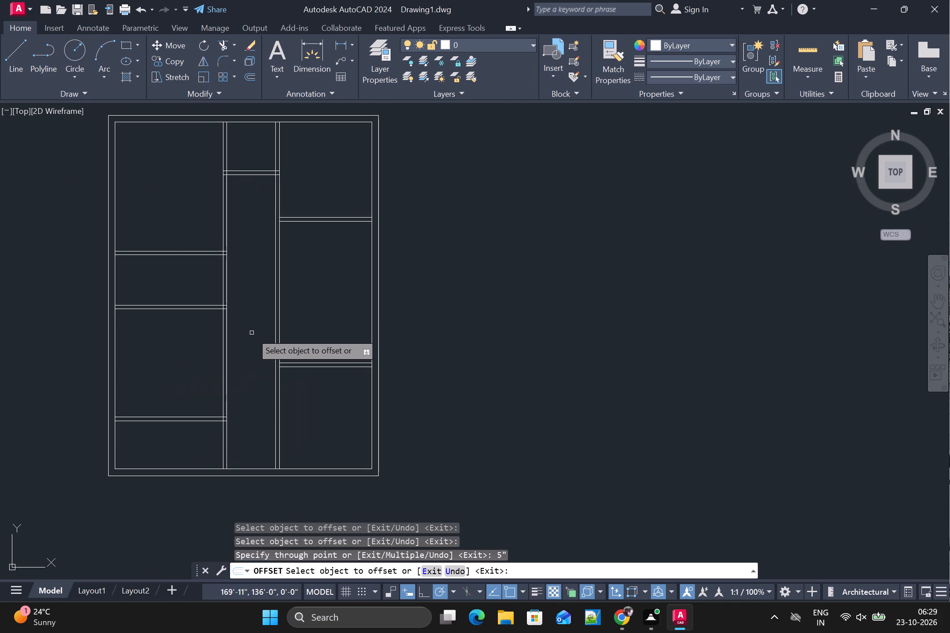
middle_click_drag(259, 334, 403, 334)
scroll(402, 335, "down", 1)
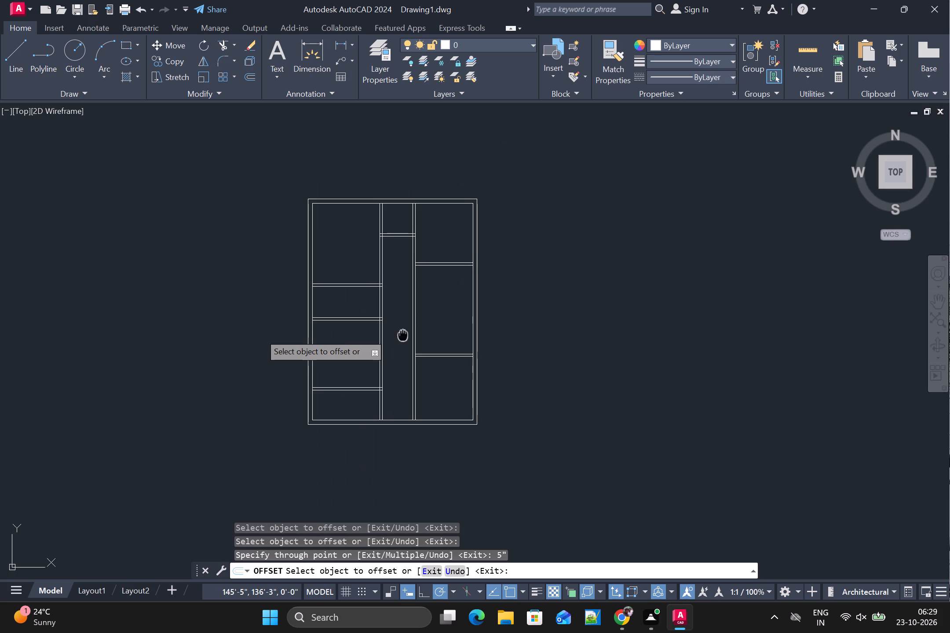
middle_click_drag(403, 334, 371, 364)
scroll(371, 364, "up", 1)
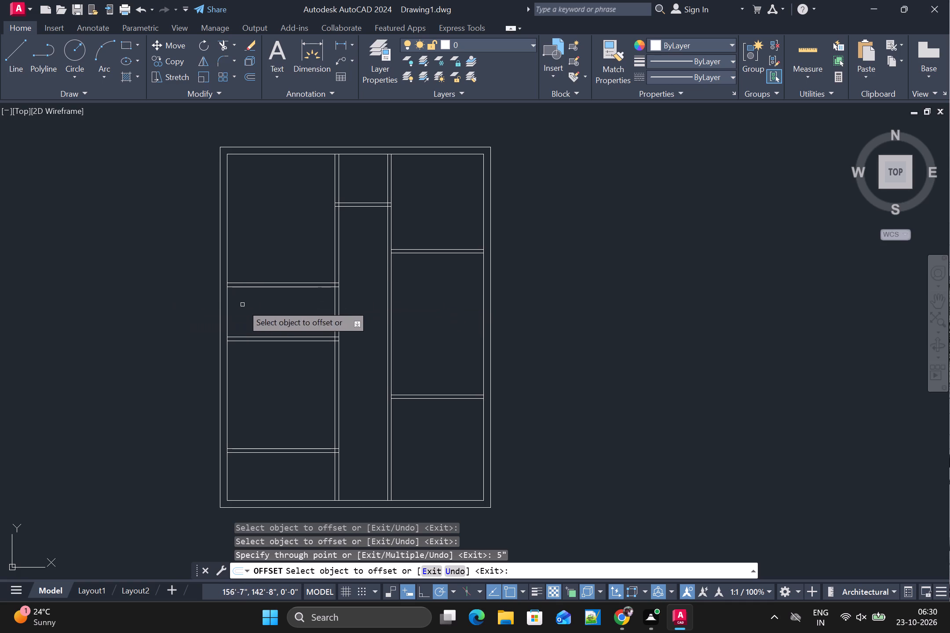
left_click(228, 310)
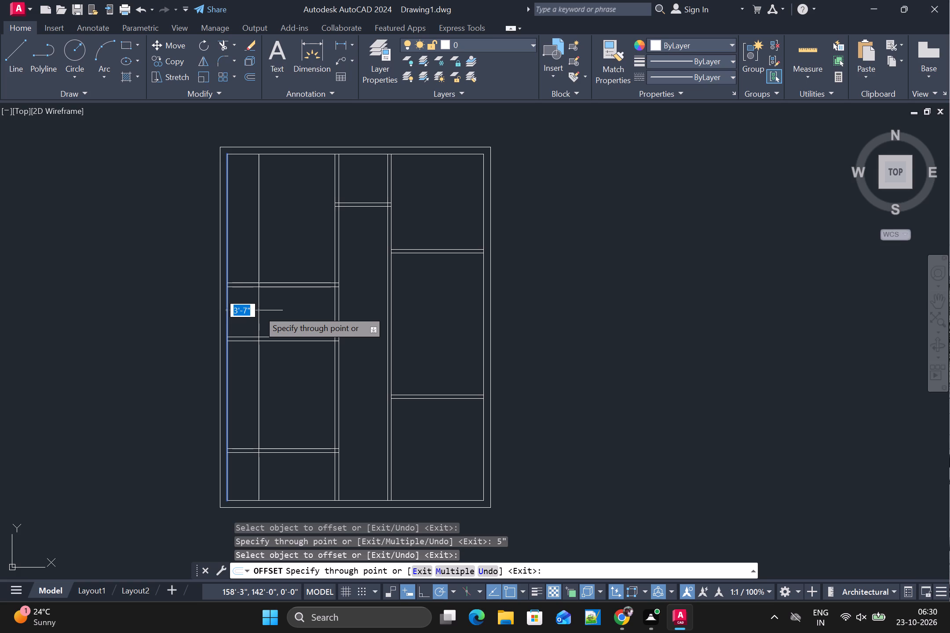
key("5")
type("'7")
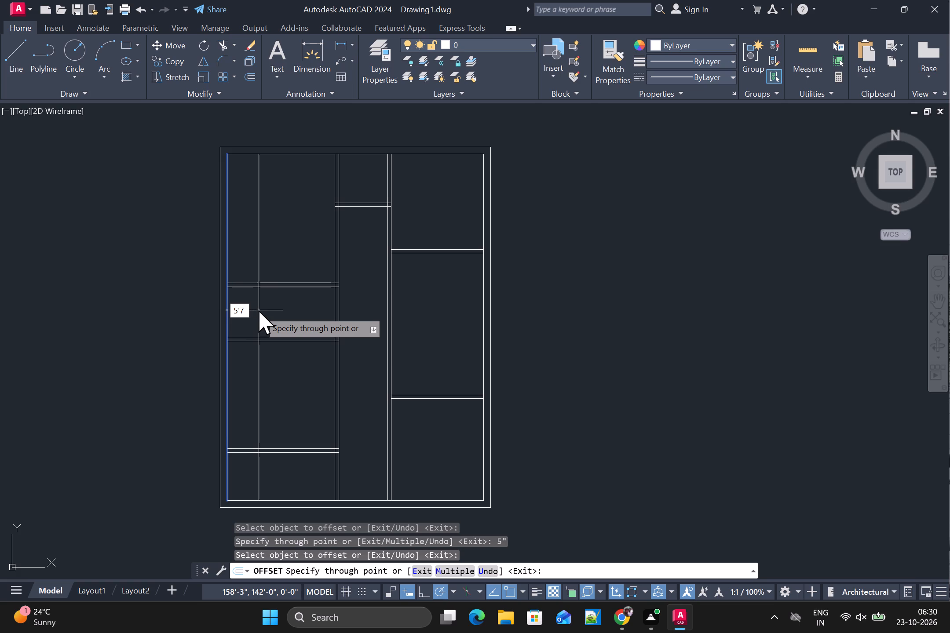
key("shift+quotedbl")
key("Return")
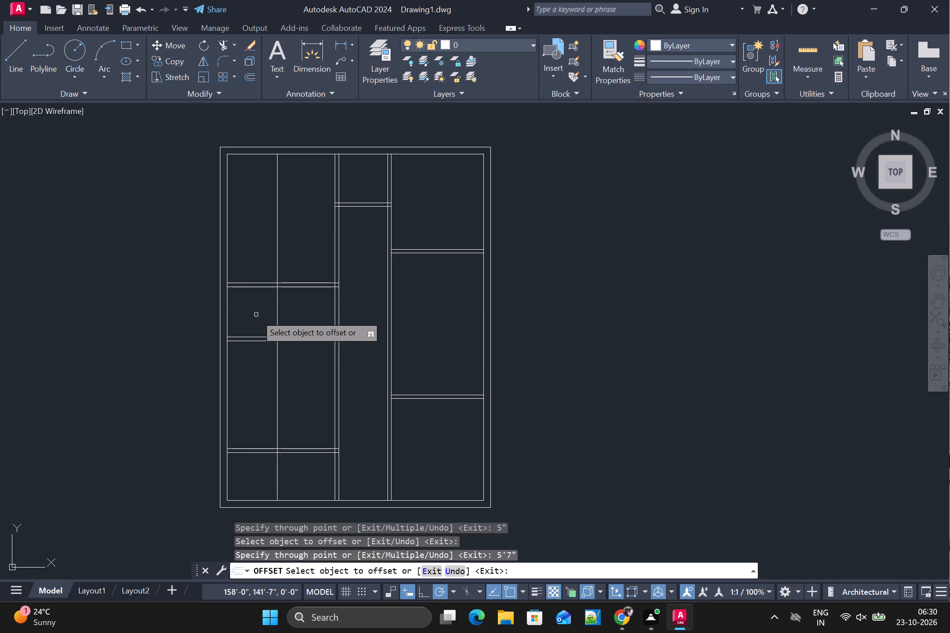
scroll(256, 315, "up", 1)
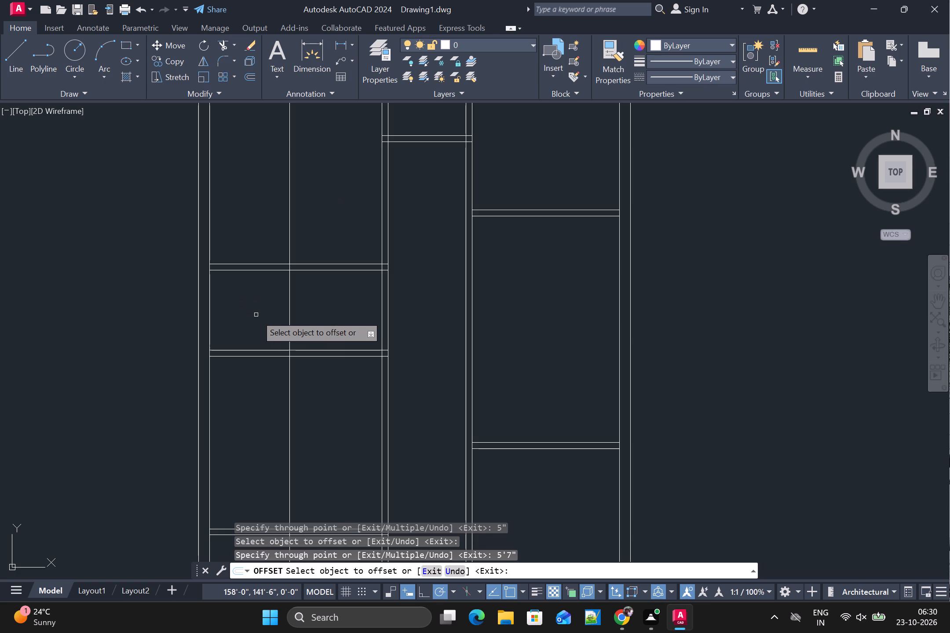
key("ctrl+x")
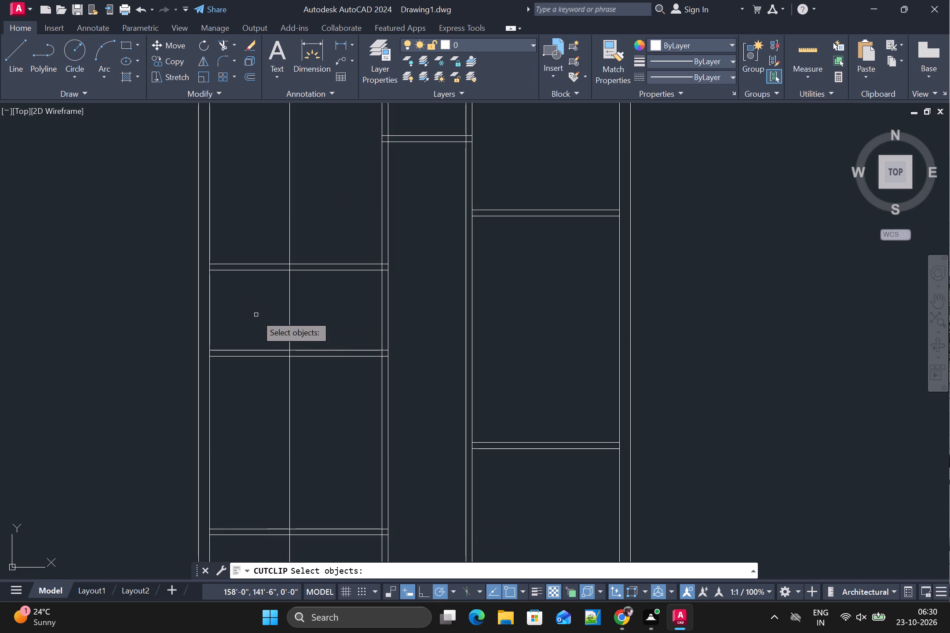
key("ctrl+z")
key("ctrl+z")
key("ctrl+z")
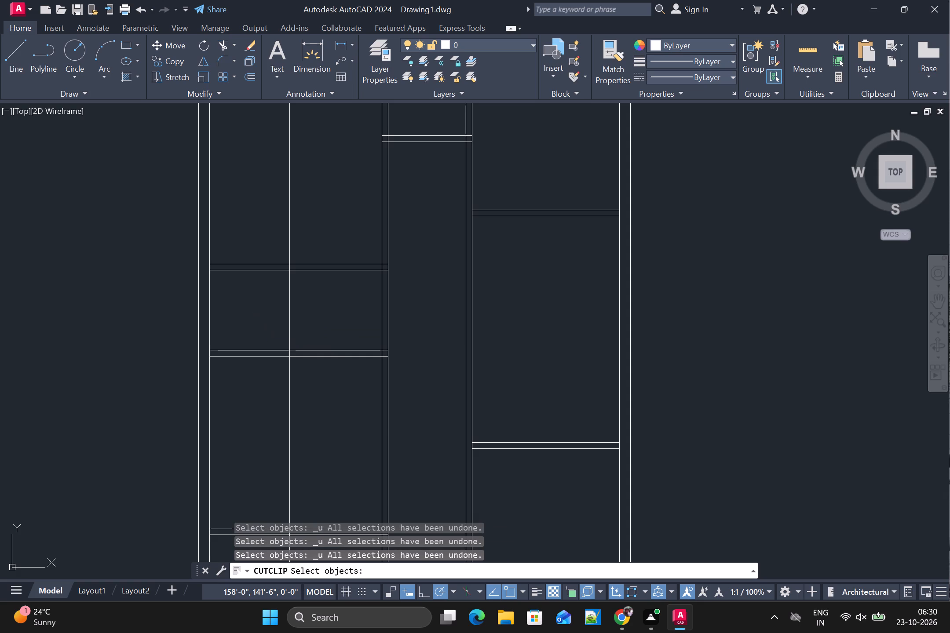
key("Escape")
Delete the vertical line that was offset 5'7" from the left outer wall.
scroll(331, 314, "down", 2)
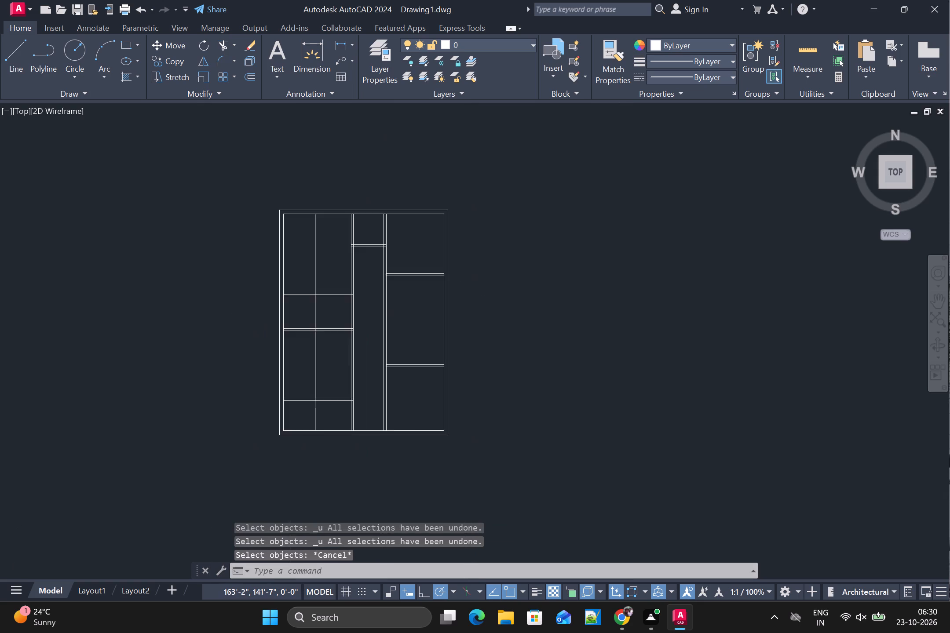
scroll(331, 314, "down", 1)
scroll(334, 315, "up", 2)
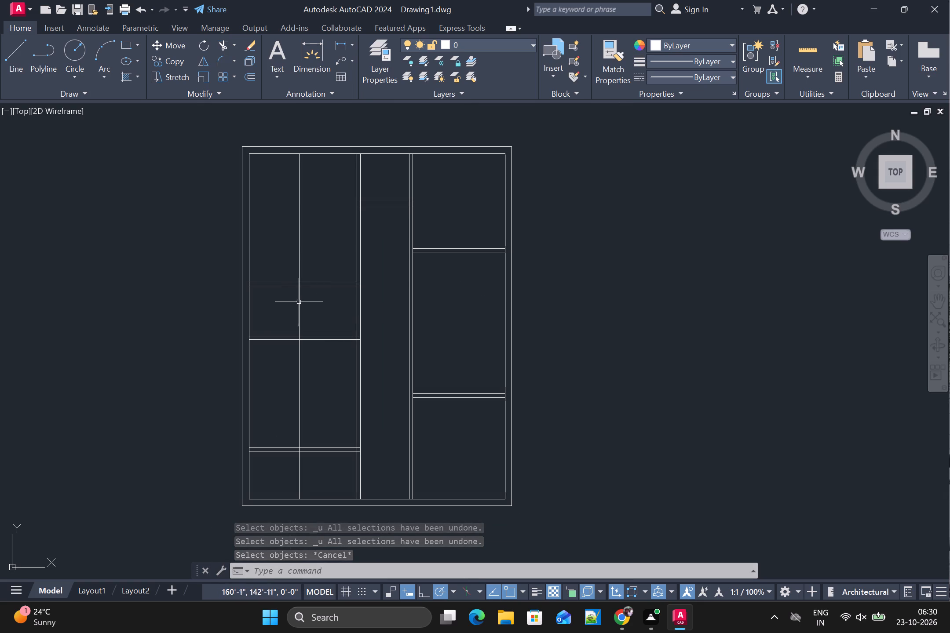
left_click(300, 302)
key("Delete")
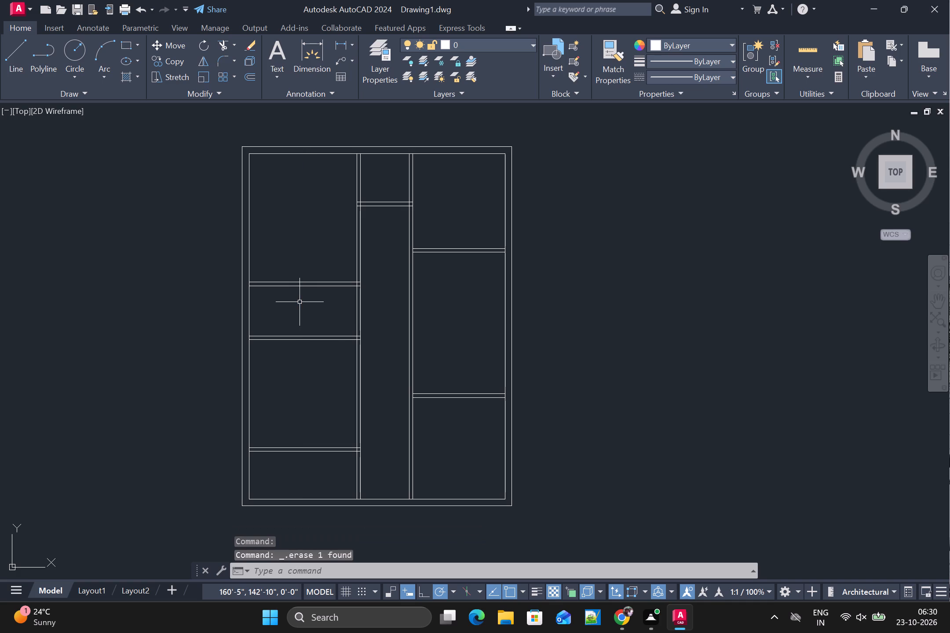
Offset the left outer wall's inner line 8' to the right, using the Through option.
key("o")
key("Return")
key("t")
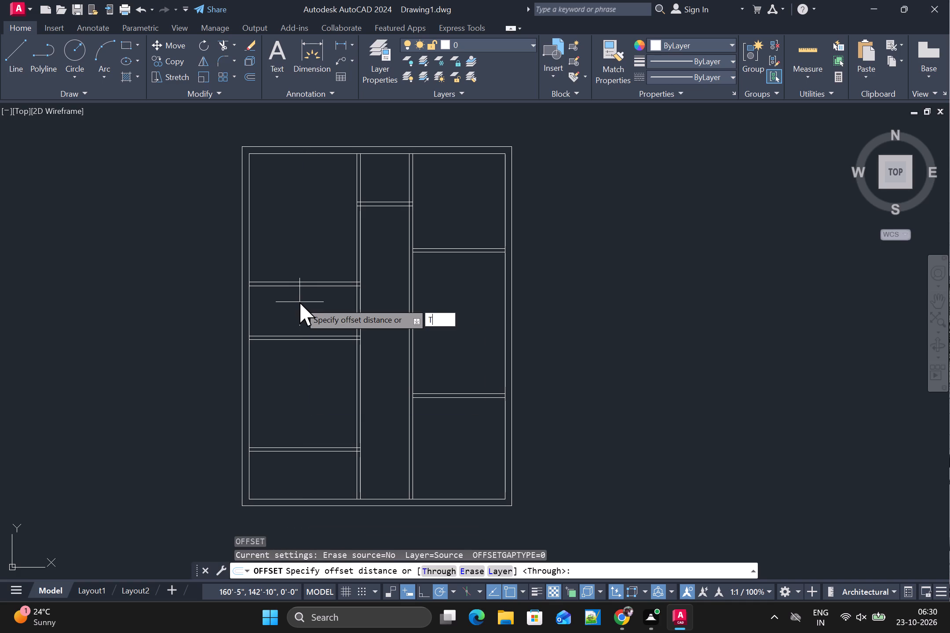
key("Return")
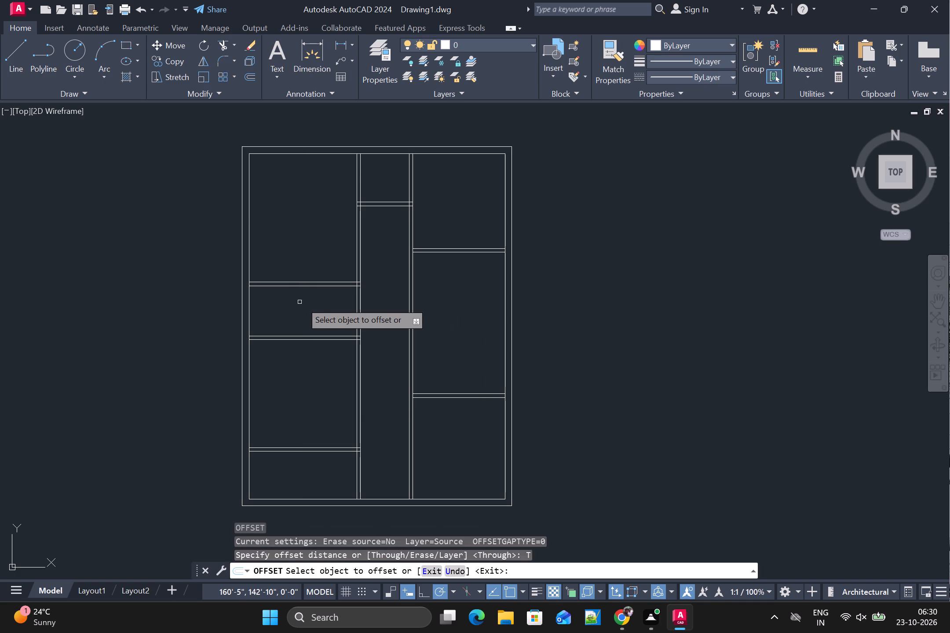
left_click(252, 320)
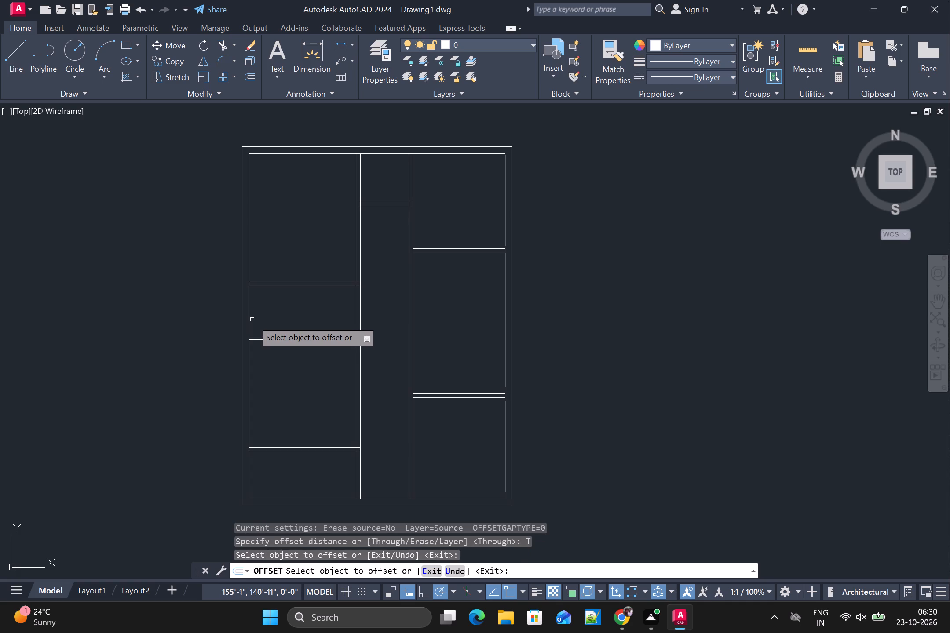
left_click(249, 320)
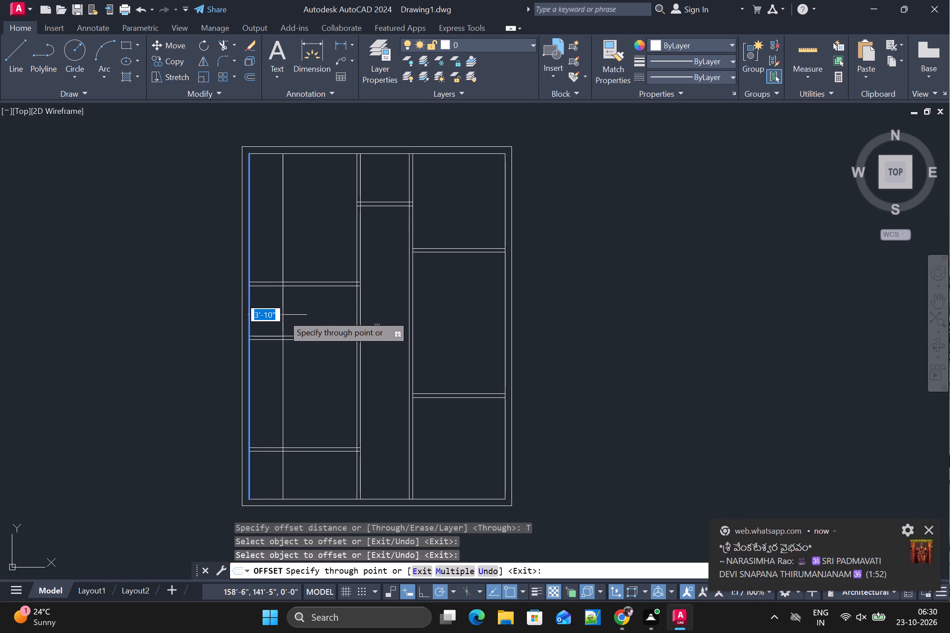
key("8")
key("apostrophe")
key("Return")
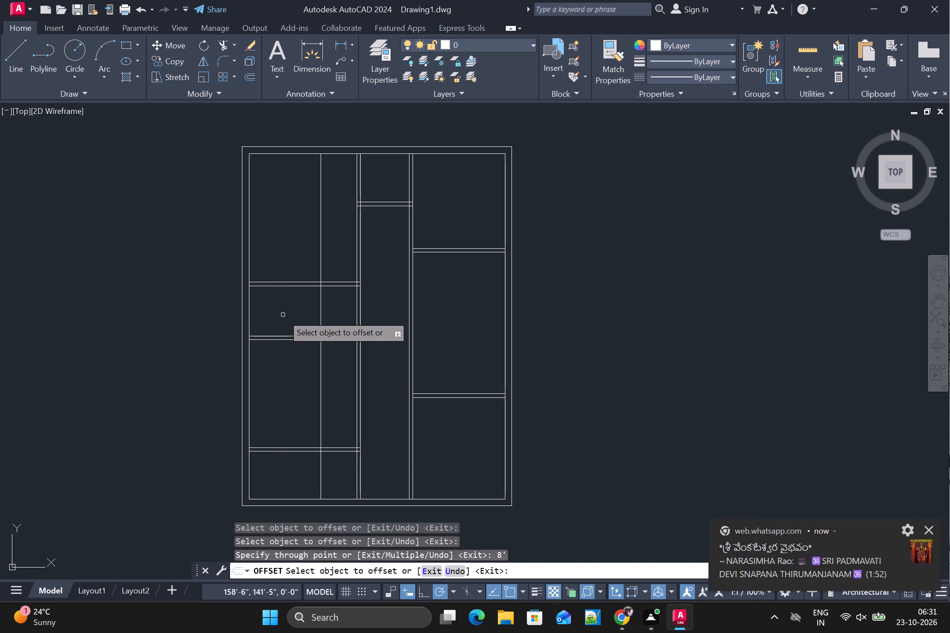
Offset the new vertical line in the left rooms 5" further right to form a partition.
scroll(320, 305, "up", 1)
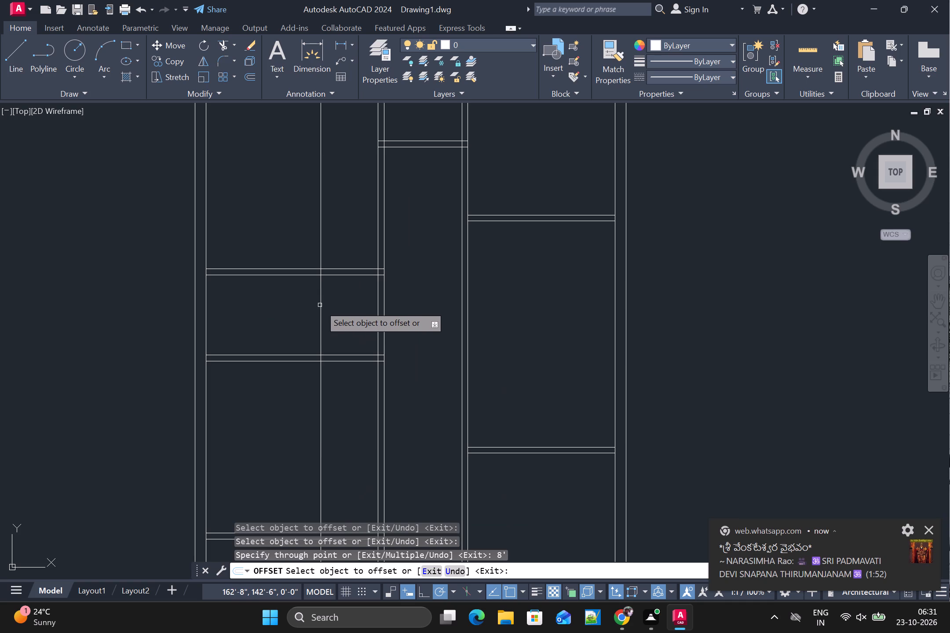
left_click(321, 305)
key("5")
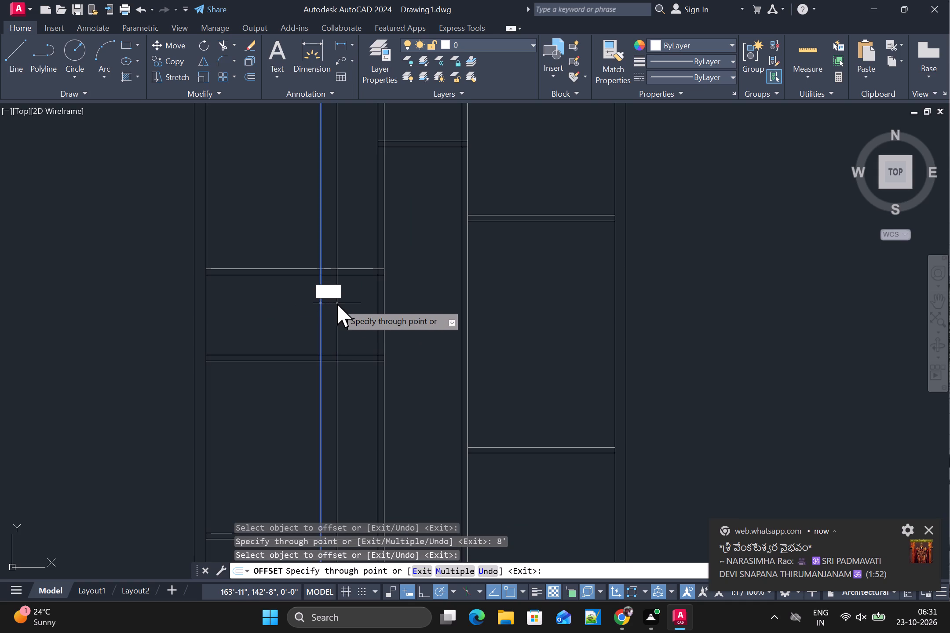
key("shift+quotedbl")
key("Return")
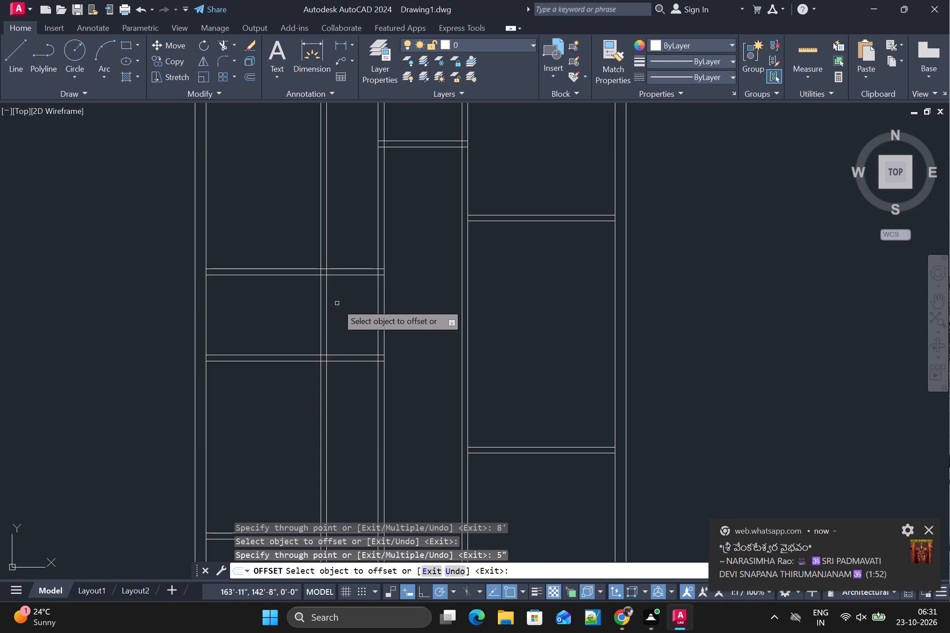
Trim the new 5" vertical partition out of the upper-left room and the large room below the two small left rooms.
scroll(337, 305, "down", 2)
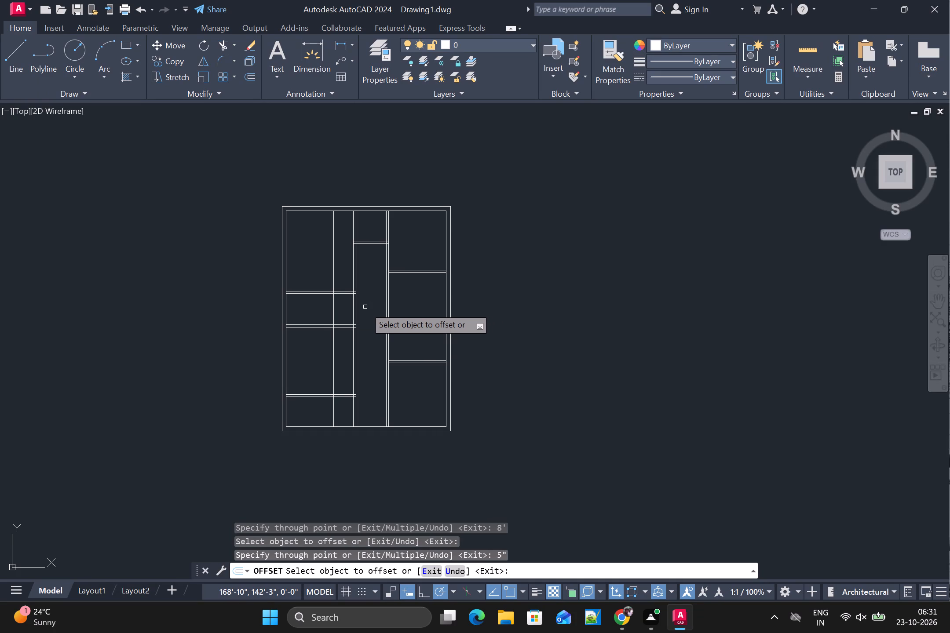
scroll(365, 307, "up", 1)
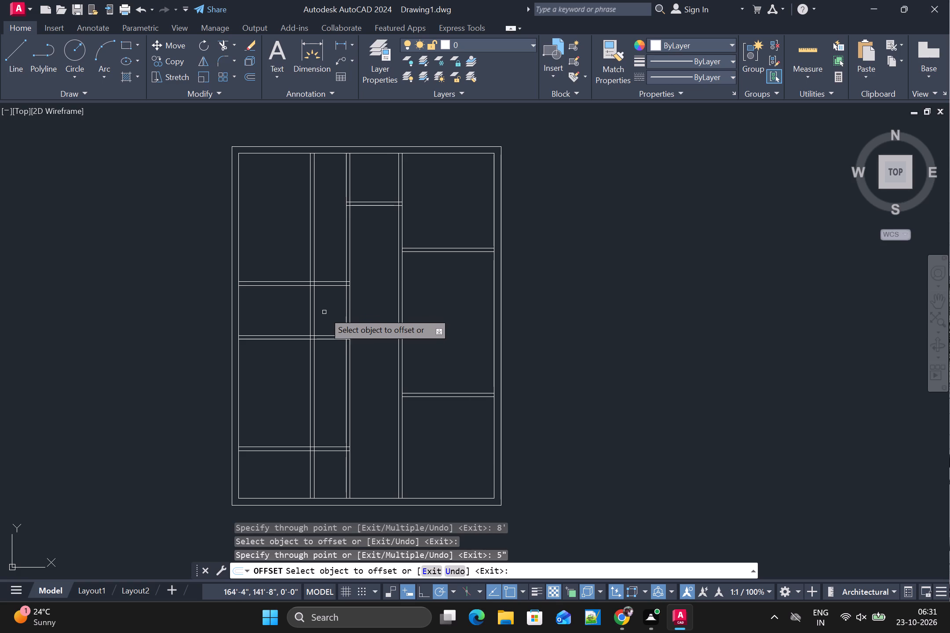
key("Escape")
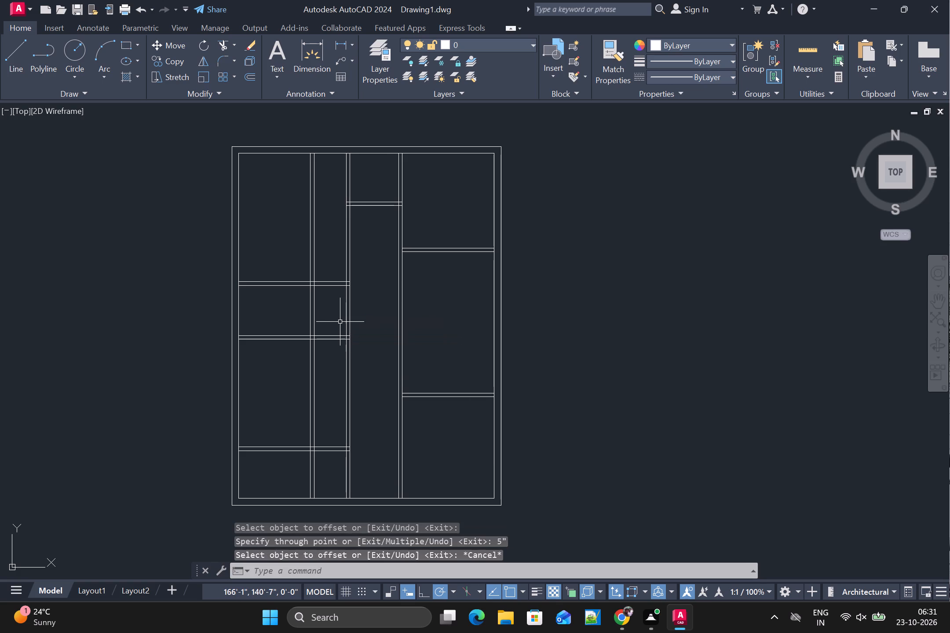
type("TR")
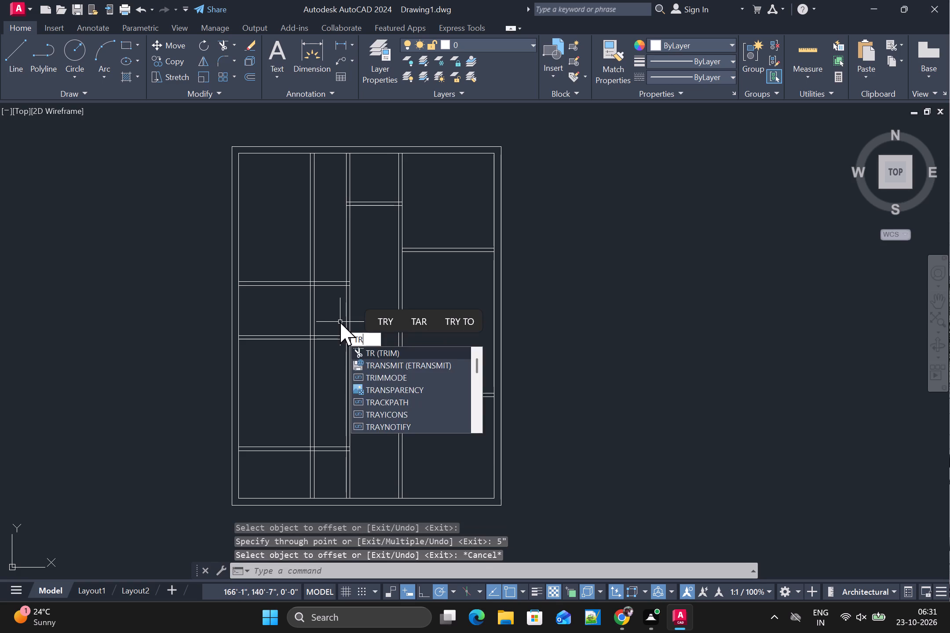
key("Return")
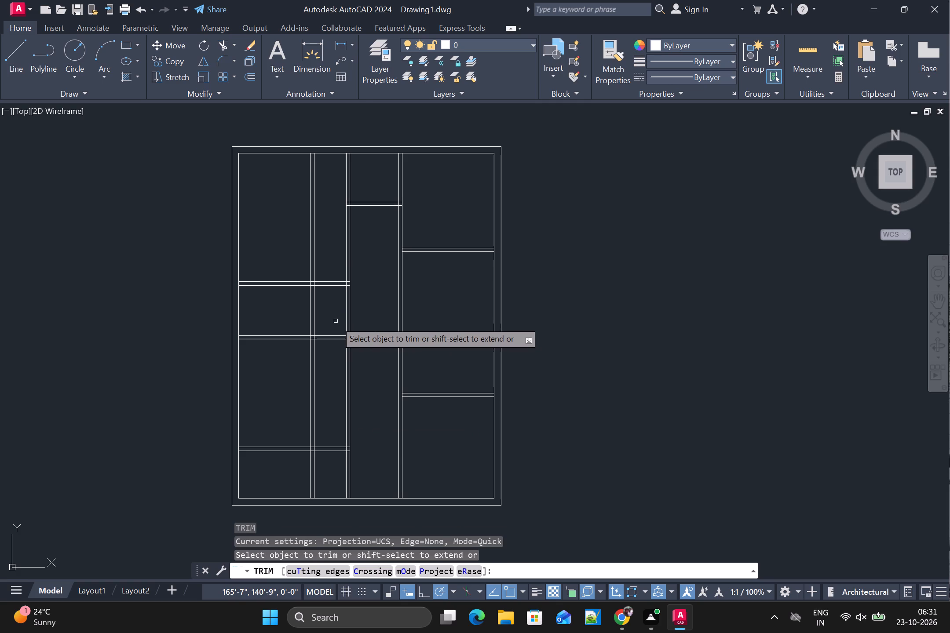
left_click_drag(333, 210, 302, 232)
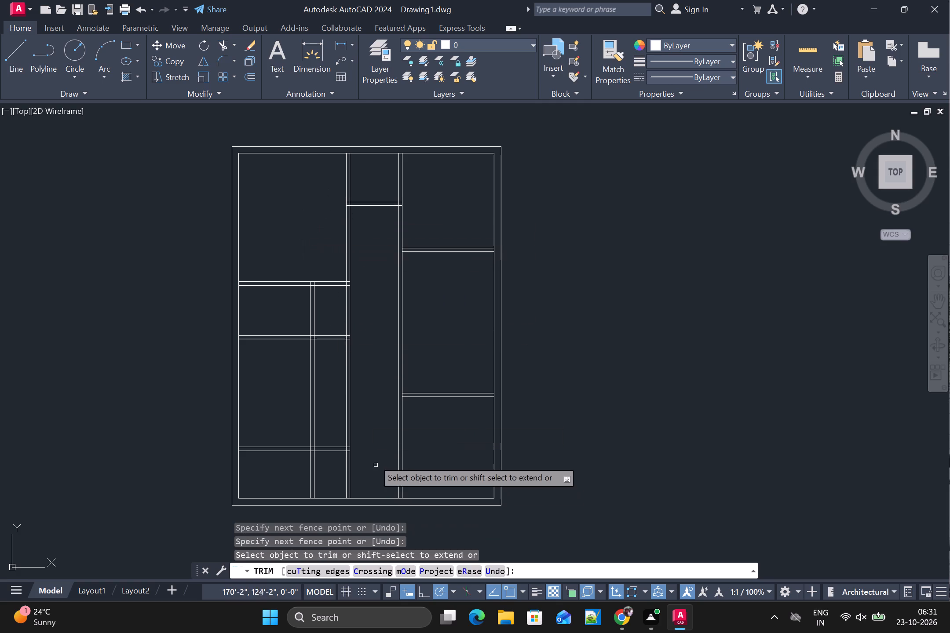
left_click_drag(328, 388, 321, 388)
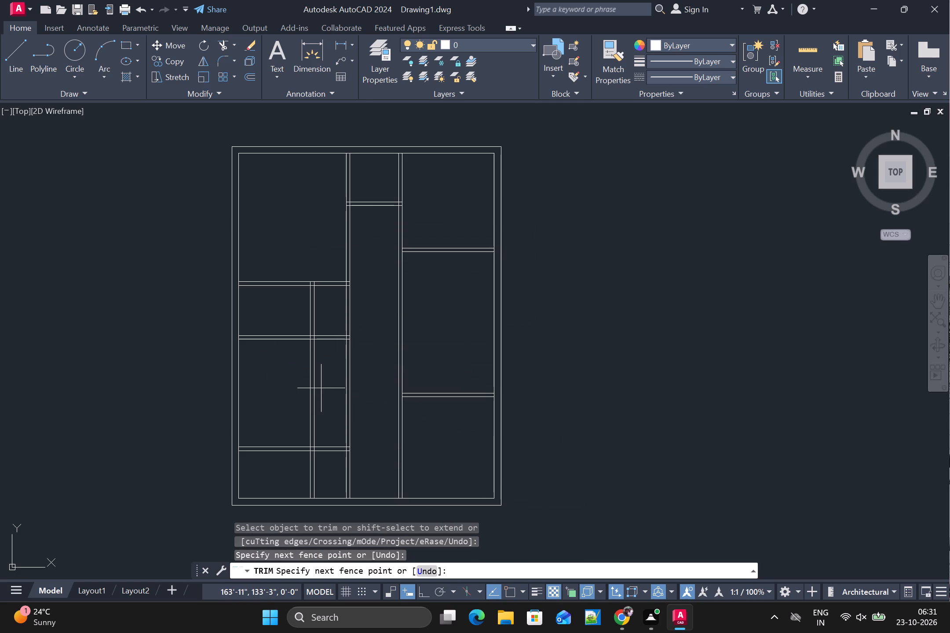
left_click_drag(321, 388, 301, 400)
Trim the leftover vertical partition lines from the bottom-left room and from inside the lowest left horizontal partition.
scroll(319, 471, "up", 4)
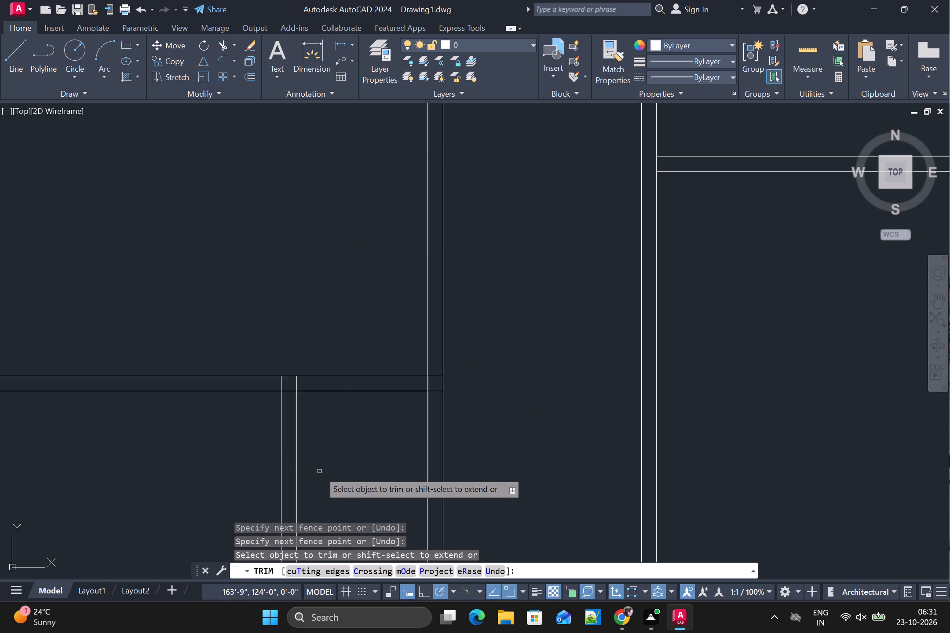
left_click_drag(326, 447, 243, 445)
scroll(267, 303, "up", 2)
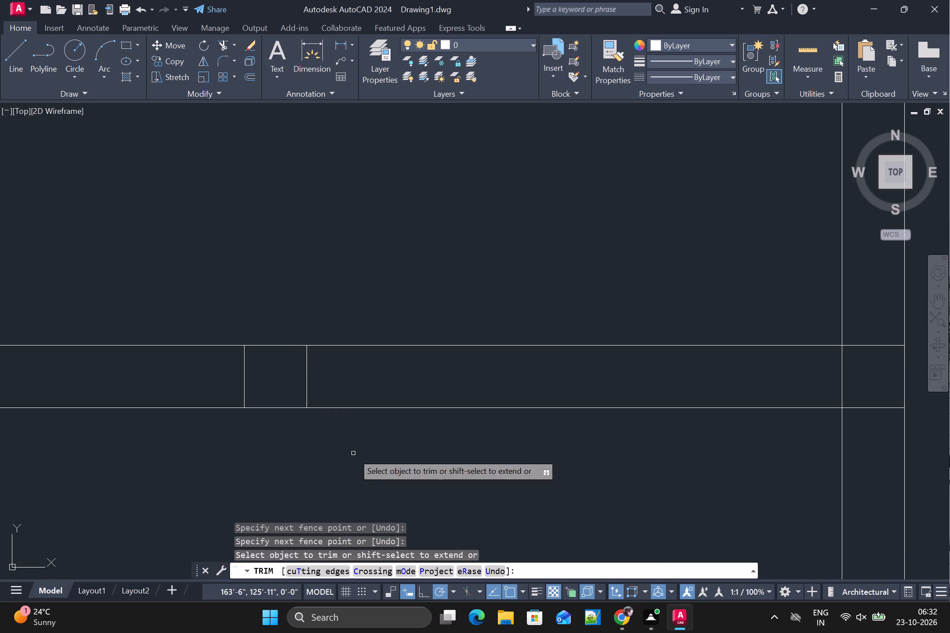
left_click_drag(337, 376, 236, 383)
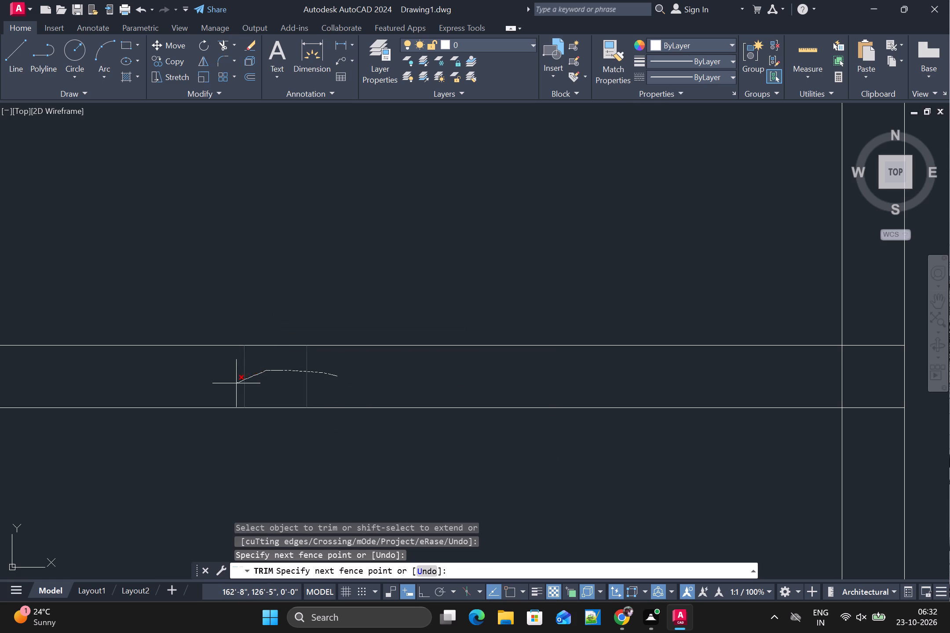
left_click_drag(236, 383, 236, 383)
Trim the line ends of the horizontal partition above the small left rooms where they cross the corridor's left wall.
scroll(235, 383, "down", 2)
scroll(374, 310, "down", 2)
scroll(387, 258, "down", 2)
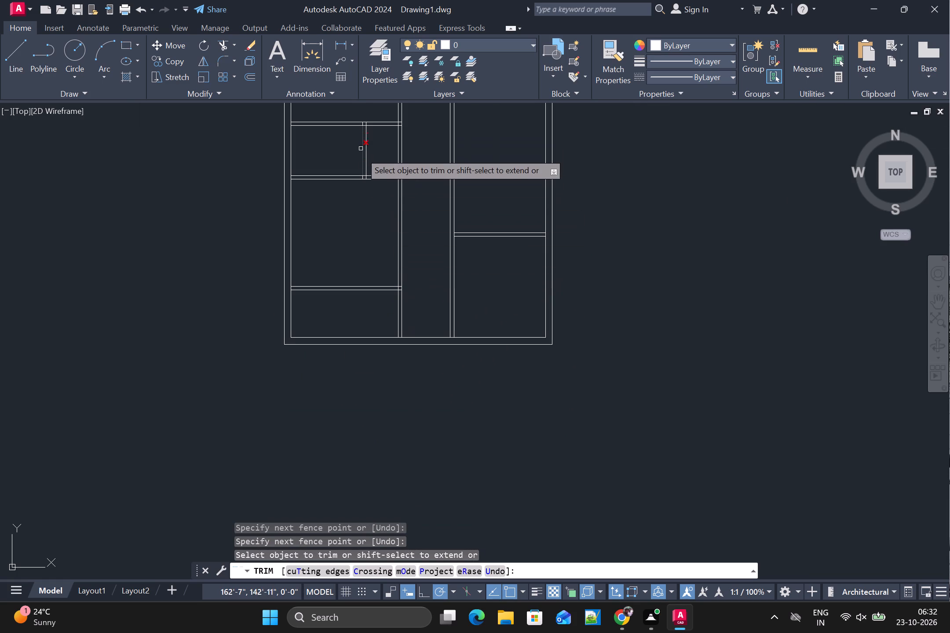
middle_click_drag(362, 174, 328, 368)
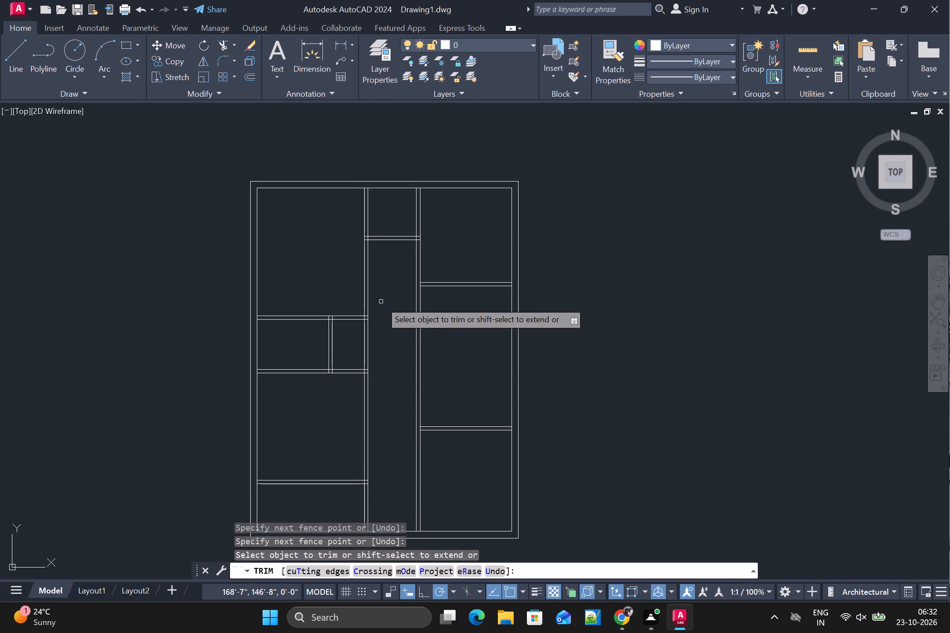
scroll(387, 327, "up", 2)
scroll(387, 327, "down", 1)
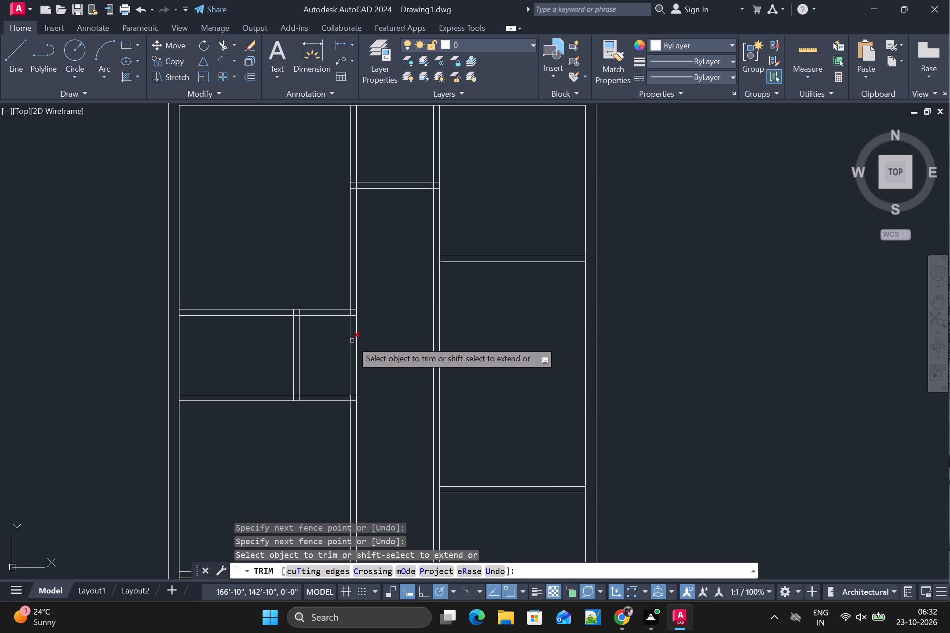
scroll(351, 340, "down", 1)
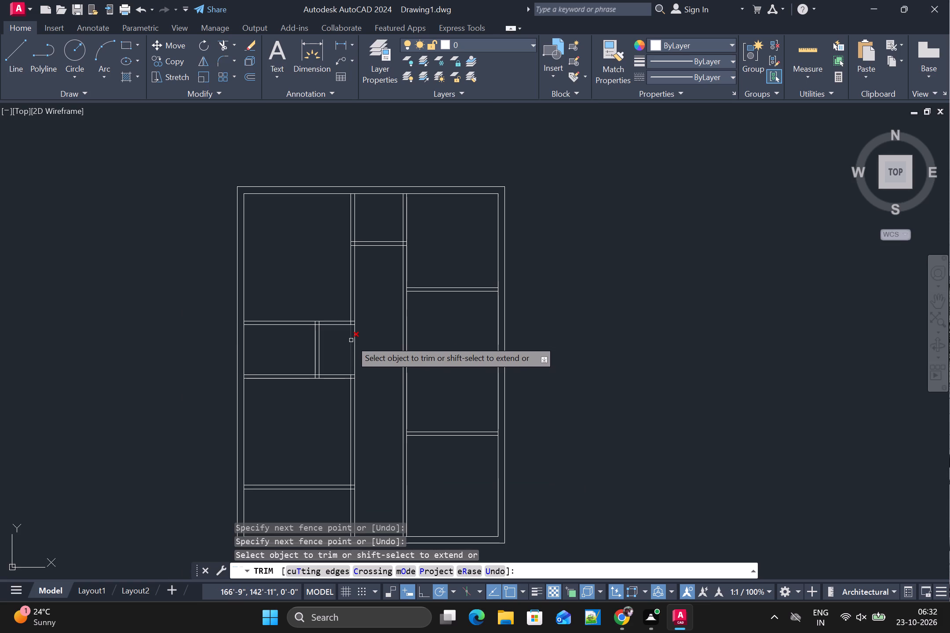
scroll(351, 340, "up", 3)
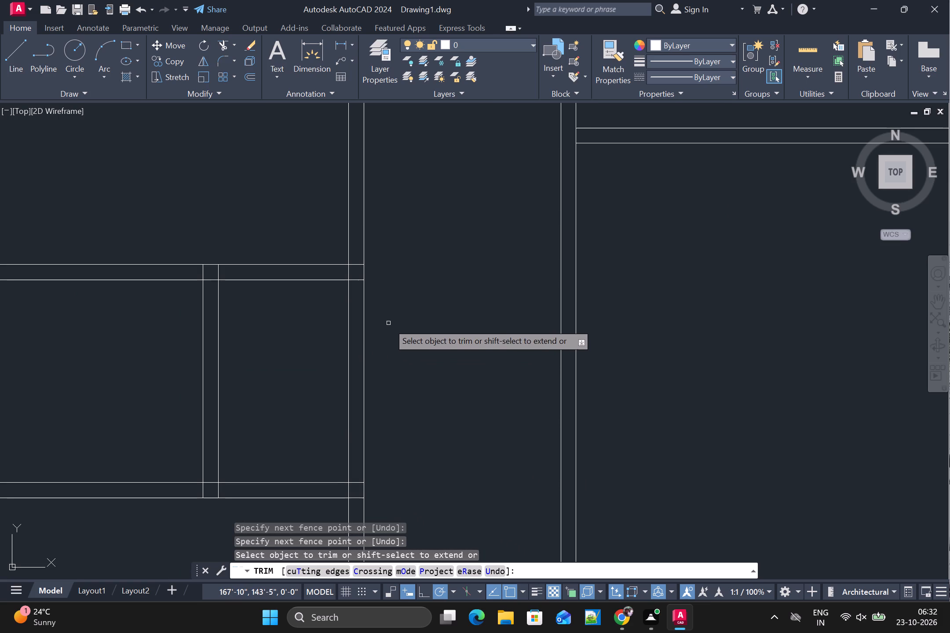
scroll(369, 295, "up", 1)
scroll(359, 240, "up", 1)
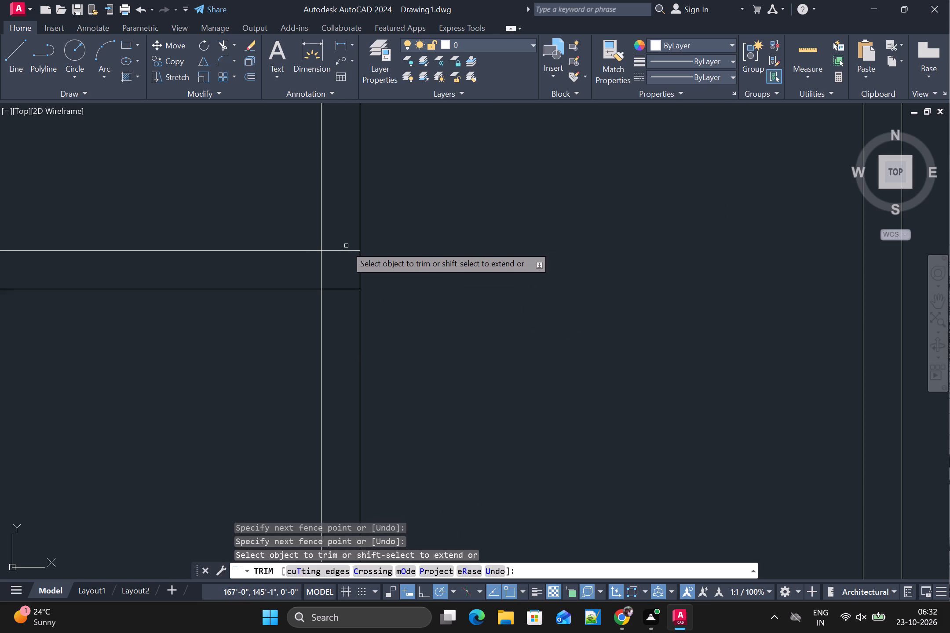
left_click_drag(346, 245, 344, 314)
Trim the junction of the partition below the small left rooms with the corridor's left wall, removing the crossing ends and the vertical segment between them.
scroll(343, 314, "down", 4)
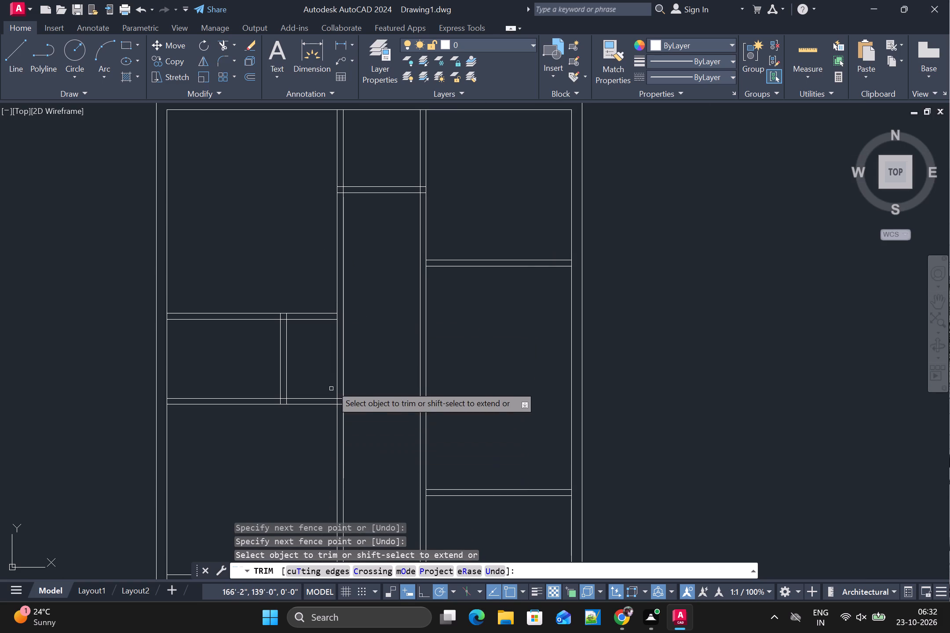
scroll(333, 380, "up", 3)
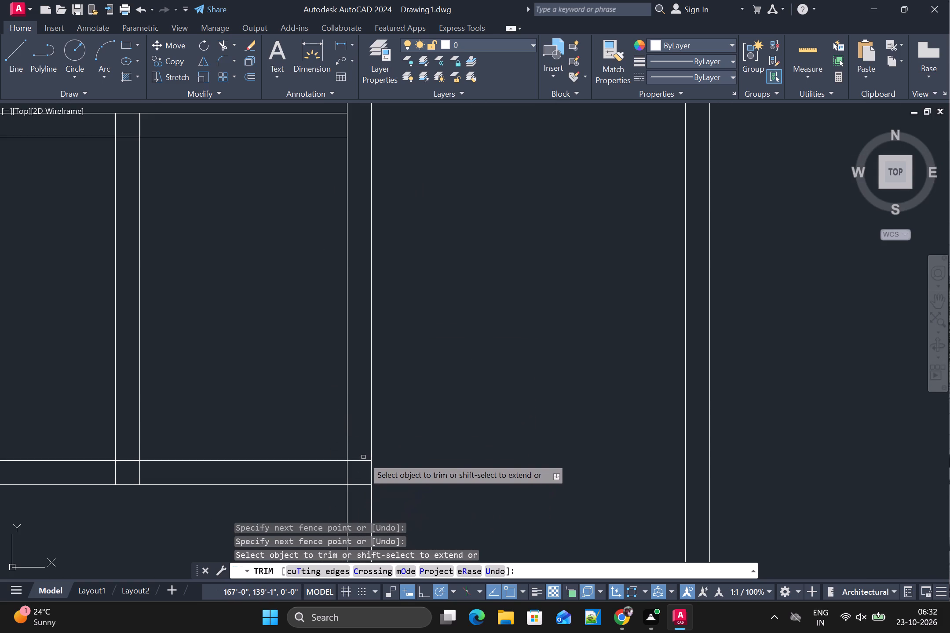
left_click_drag(365, 455, 363, 495)
left_click_drag(350, 472, 344, 470)
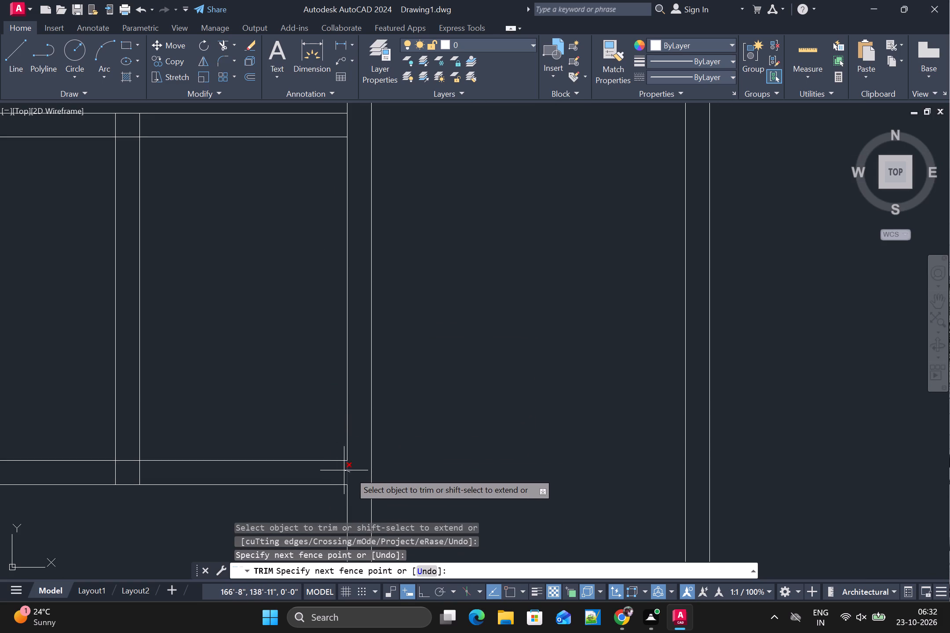
left_click_drag(344, 470, 340, 471)
scroll(407, 149, "down", 1)
scroll(389, 134, "up", 1)
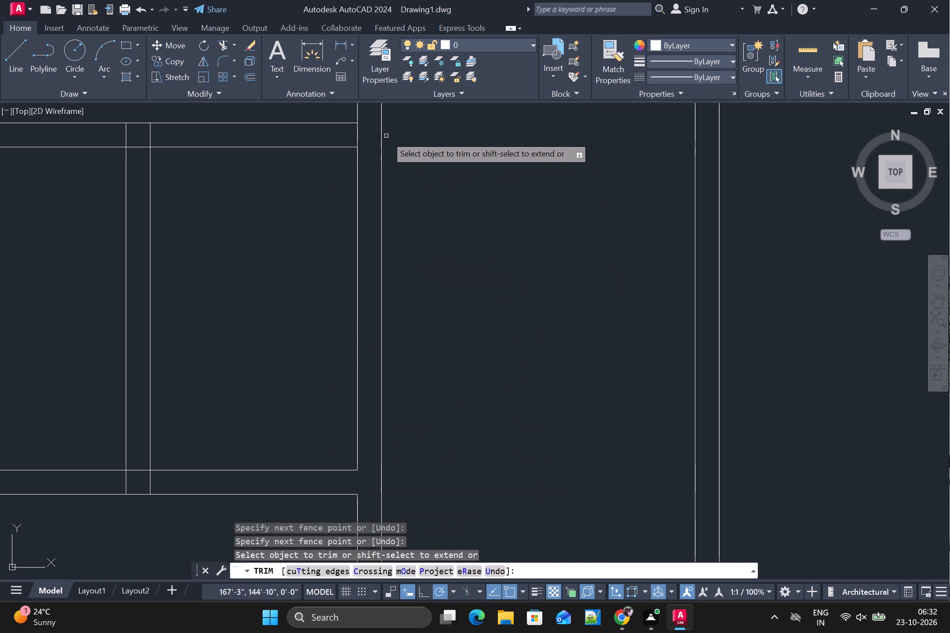
scroll(386, 136, "up", 1)
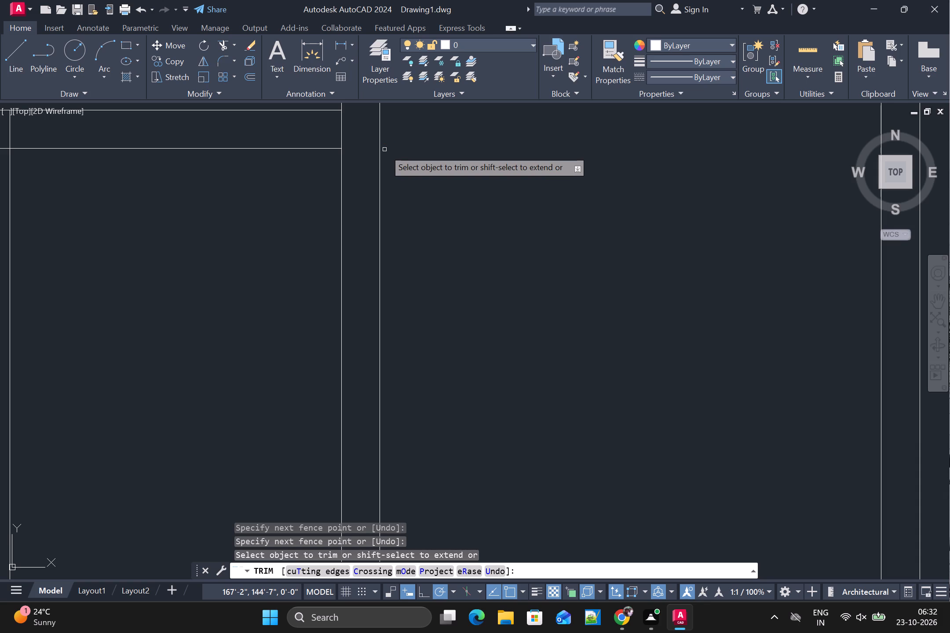
scroll(435, 154, "down", 5)
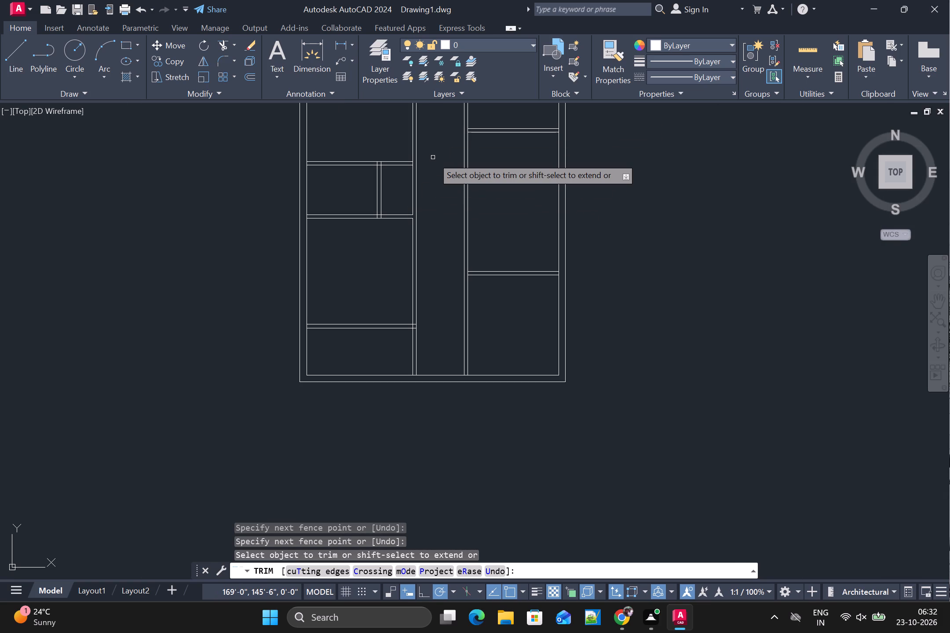
middle_click_drag(433, 157, 328, 358)
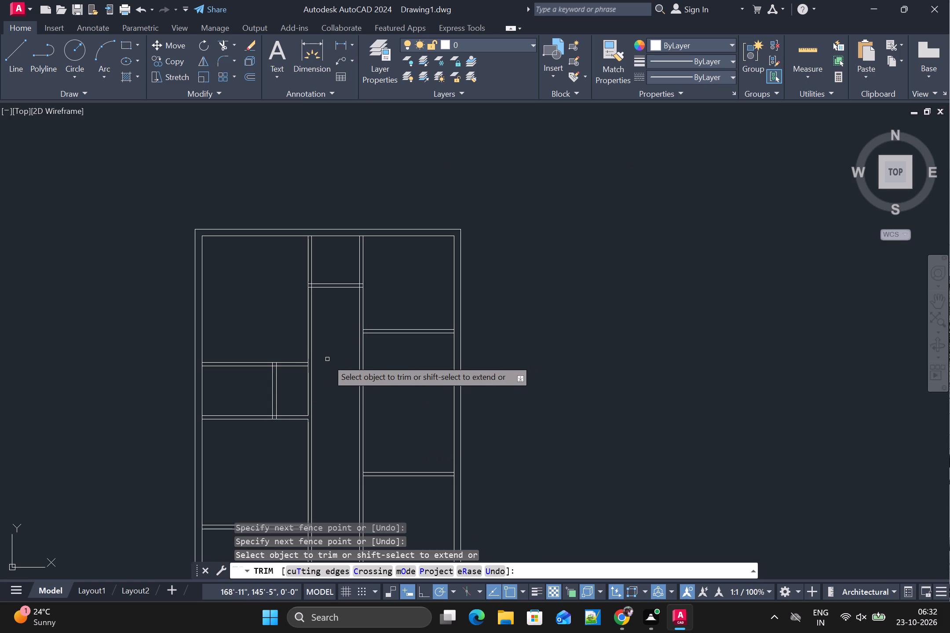
scroll(327, 359, "up", 1)
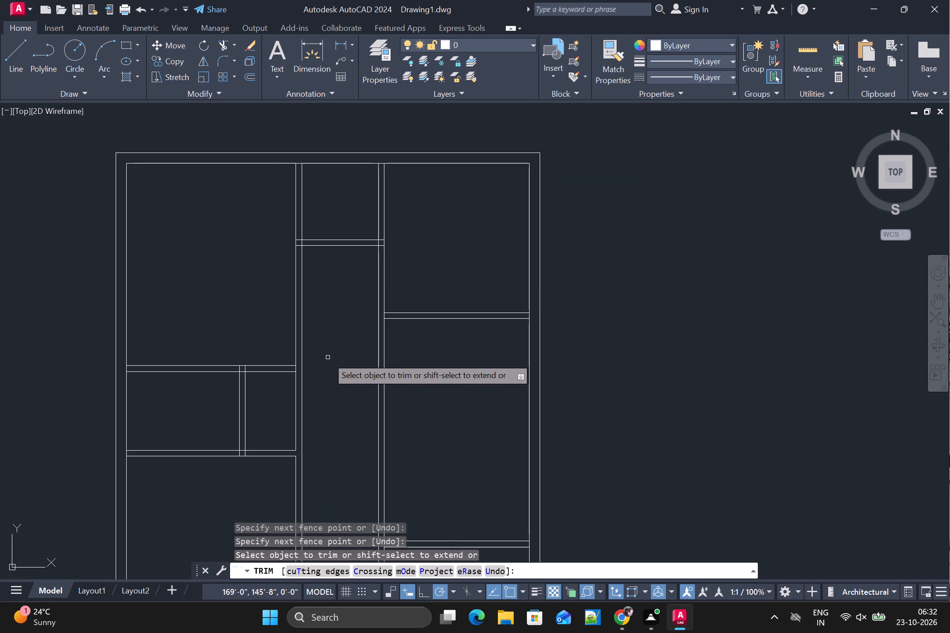
key("Escape")
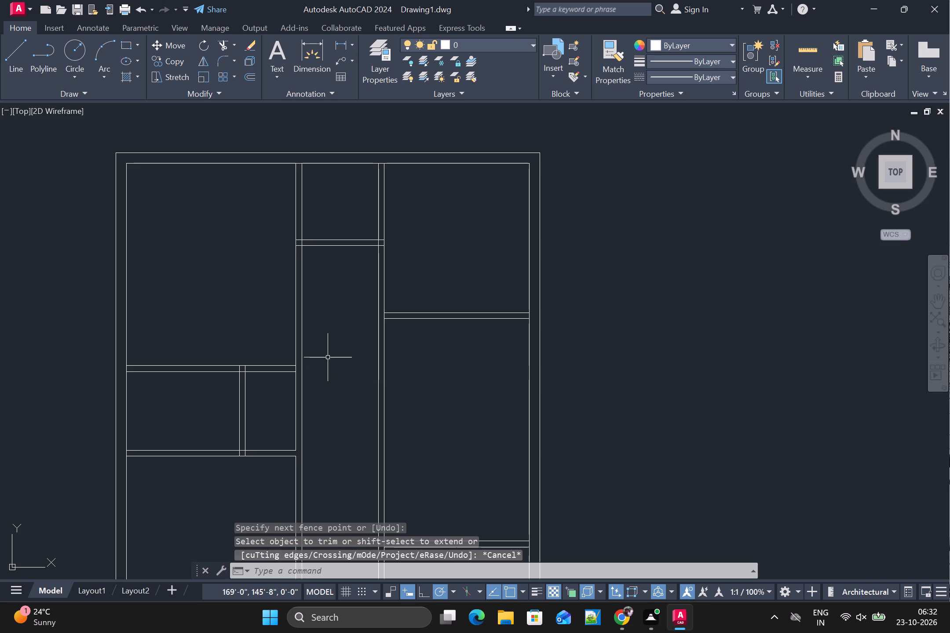
Draw two short vertical lines about 2'1" apart across the 5" horizontal partition at the upper end of the central corridor.
key("l")
key("Return")
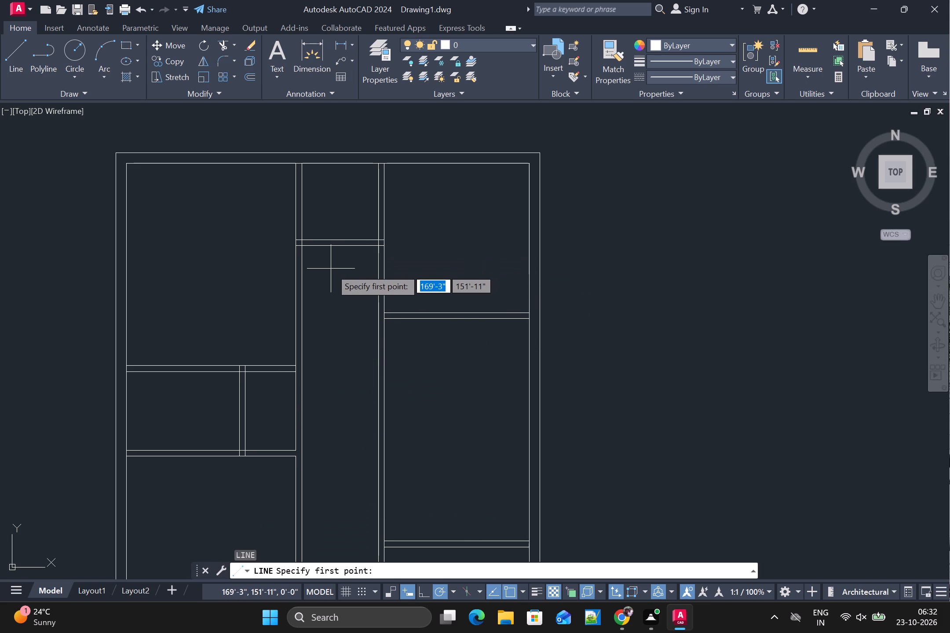
scroll(330, 269, "up", 3)
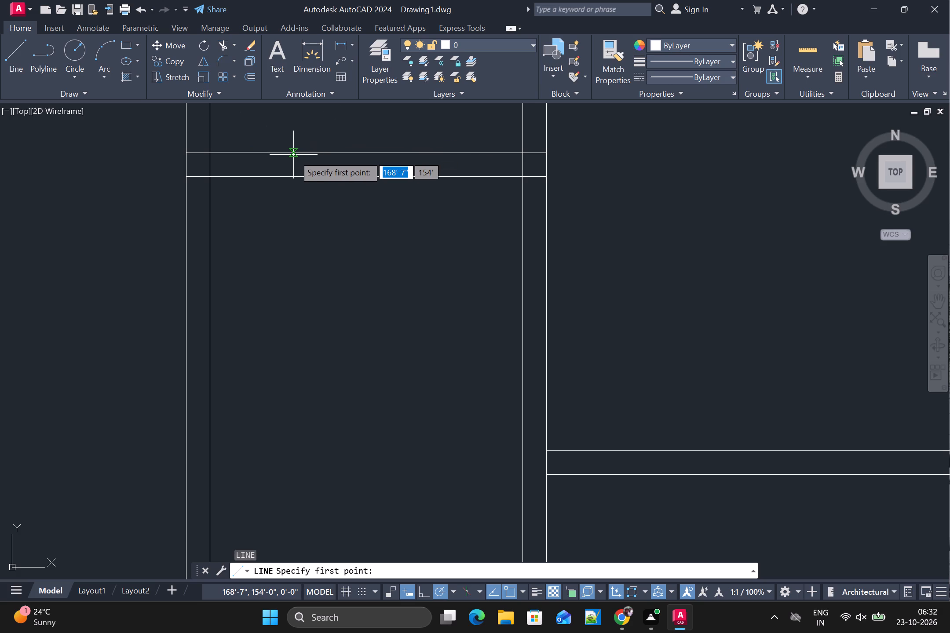
left_click(293, 155)
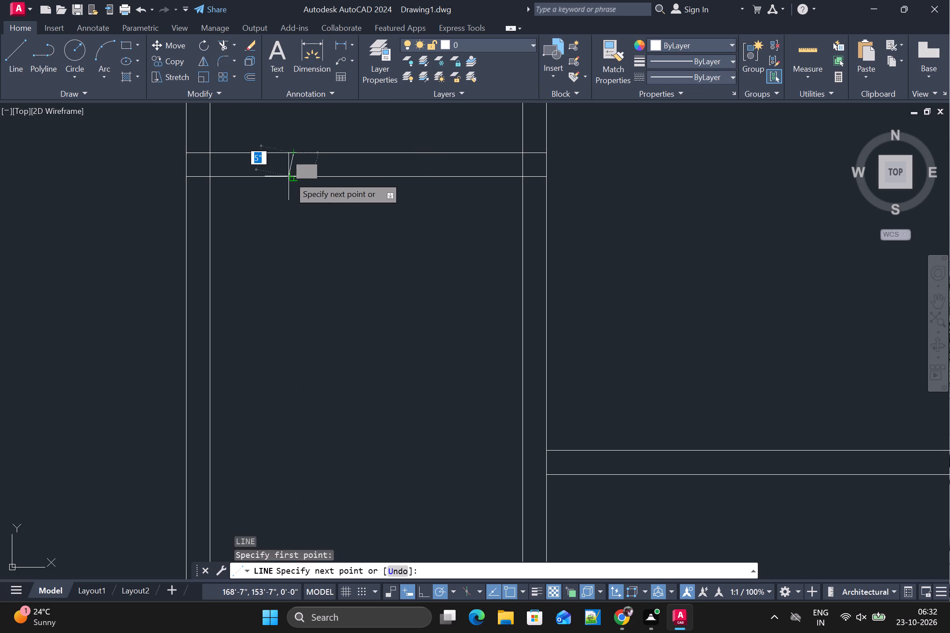
left_click(292, 176)
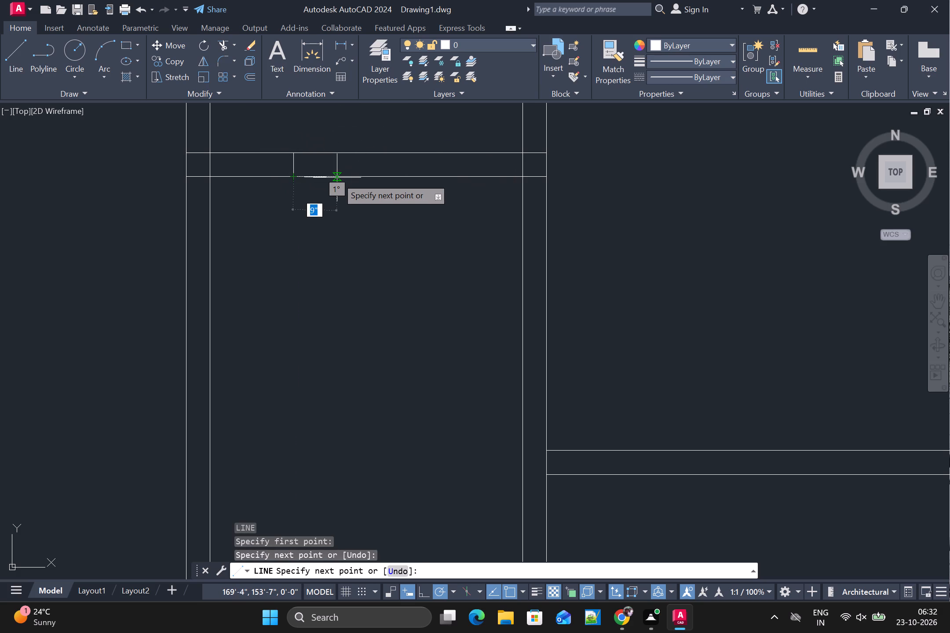
key("space")
key("space")
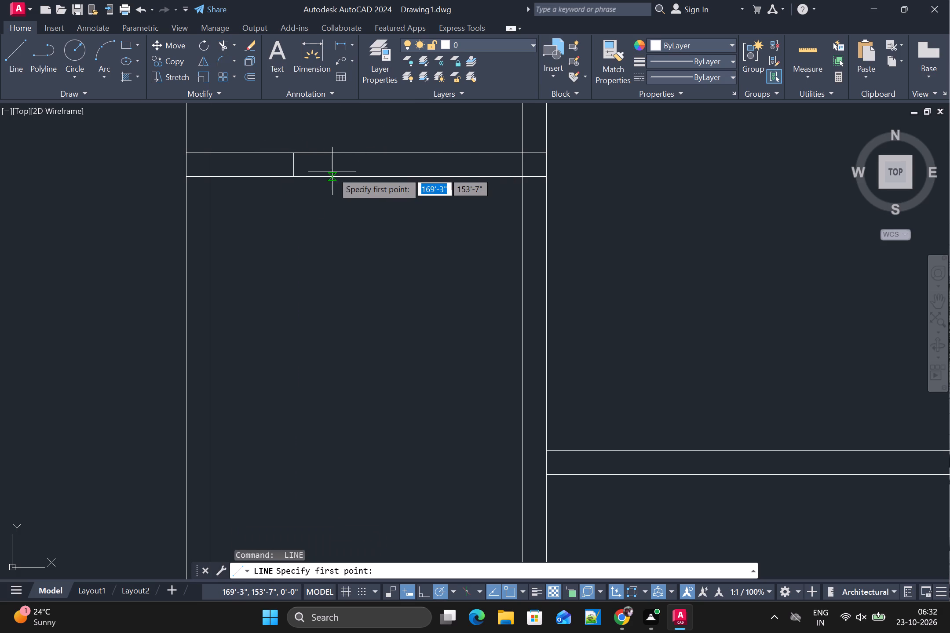
left_click(415, 154)
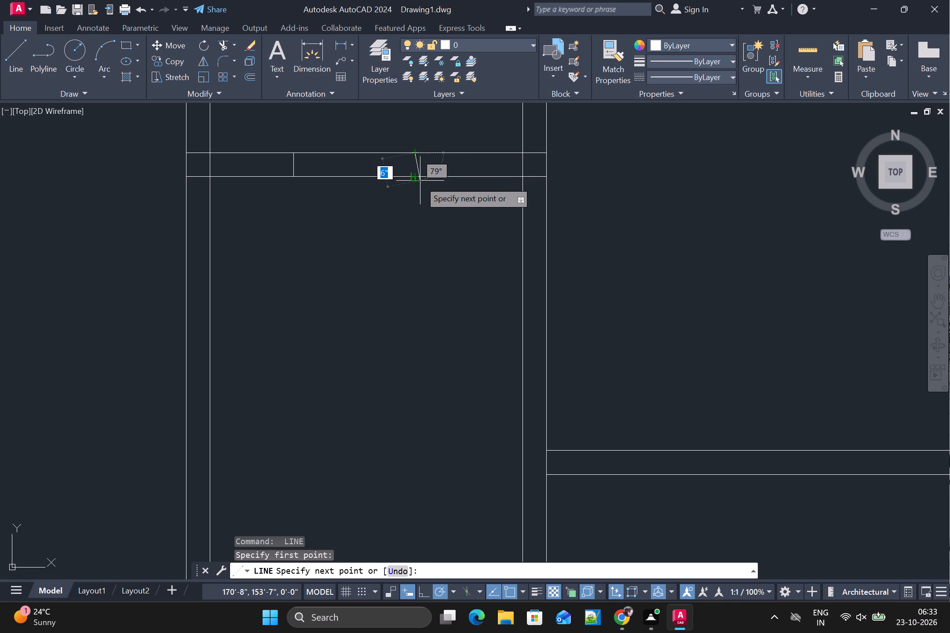
left_click(417, 181)
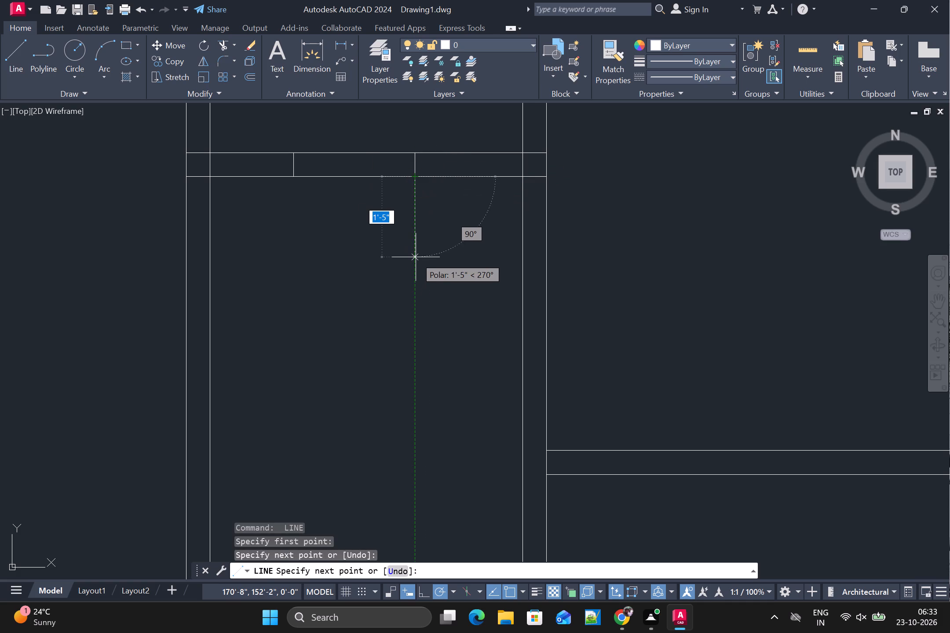
key("space")
scroll(415, 257, "down", 2)
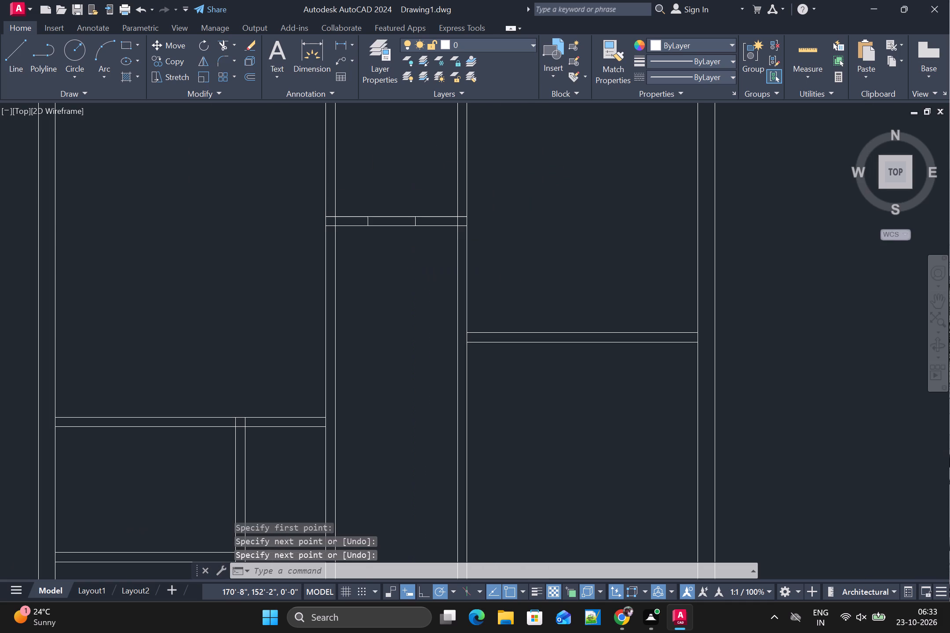
scroll(415, 257, "down", 1)
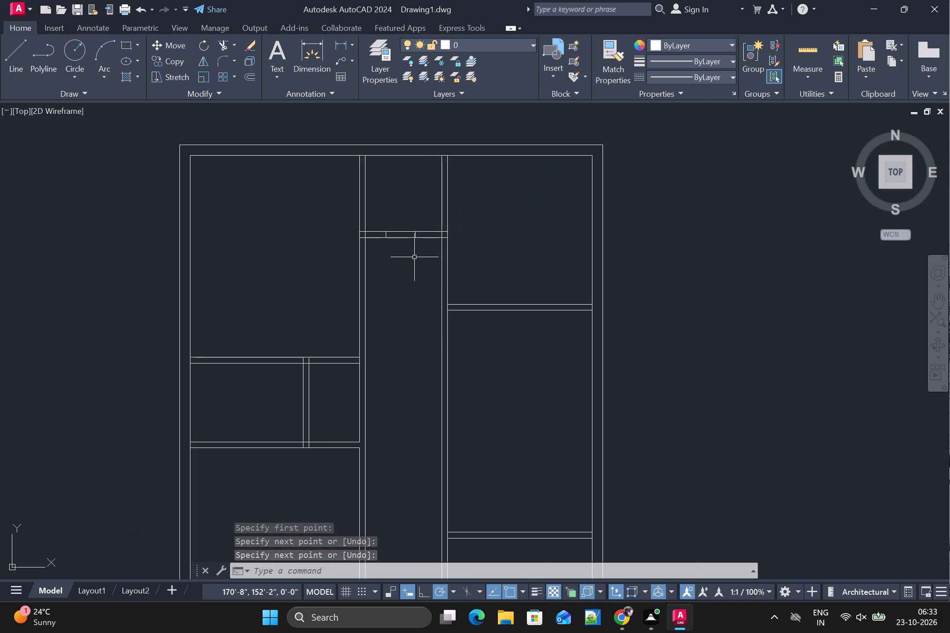
Draw two short horizontal lines about 2'7" apart across the corridor's right wall, between the upper corridor partition and the upper-right room's lower partition.
scroll(457, 270, "up", 2)
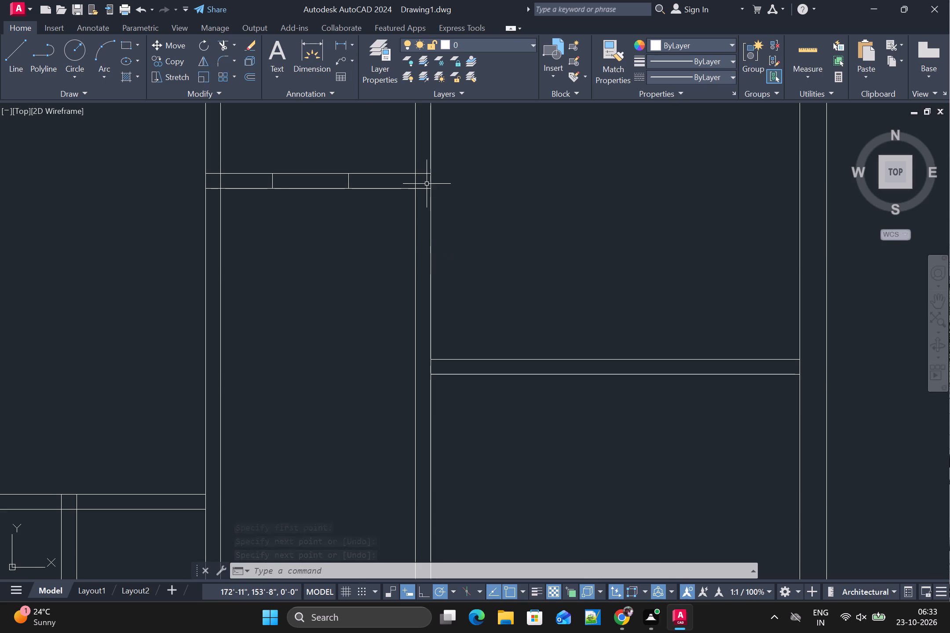
key("space")
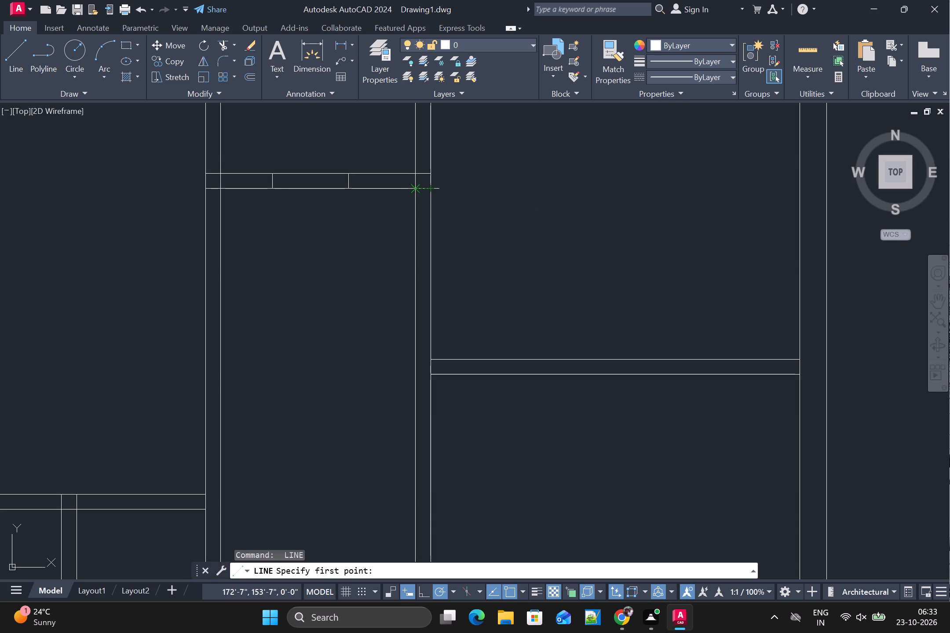
left_click(431, 240)
left_click(413, 239)
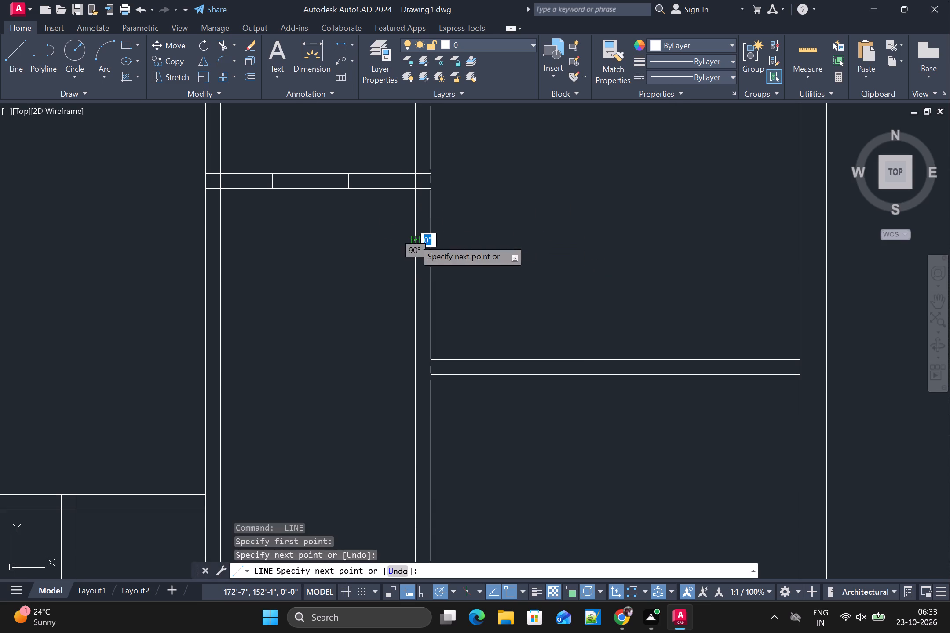
key("space")
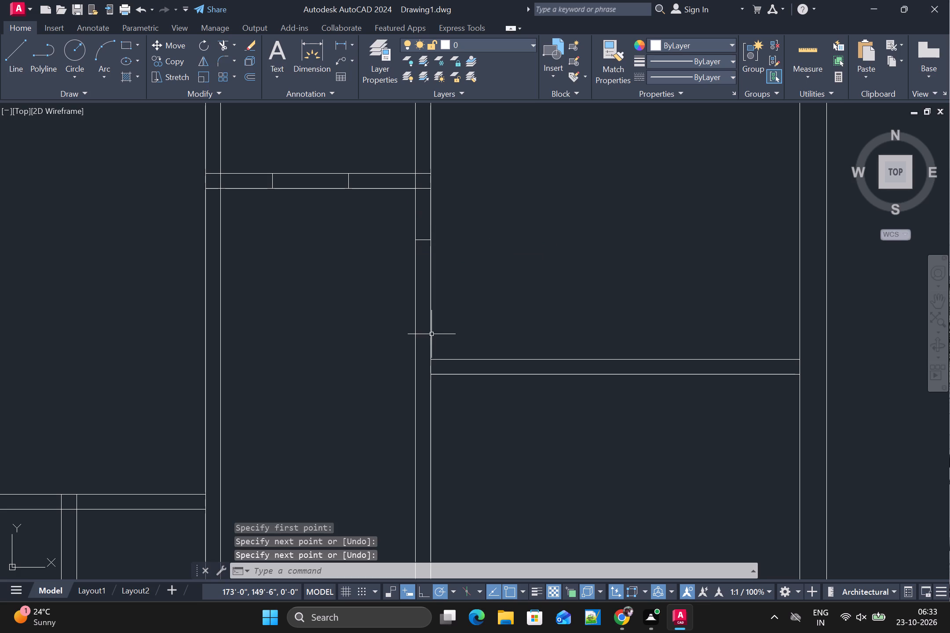
key("space")
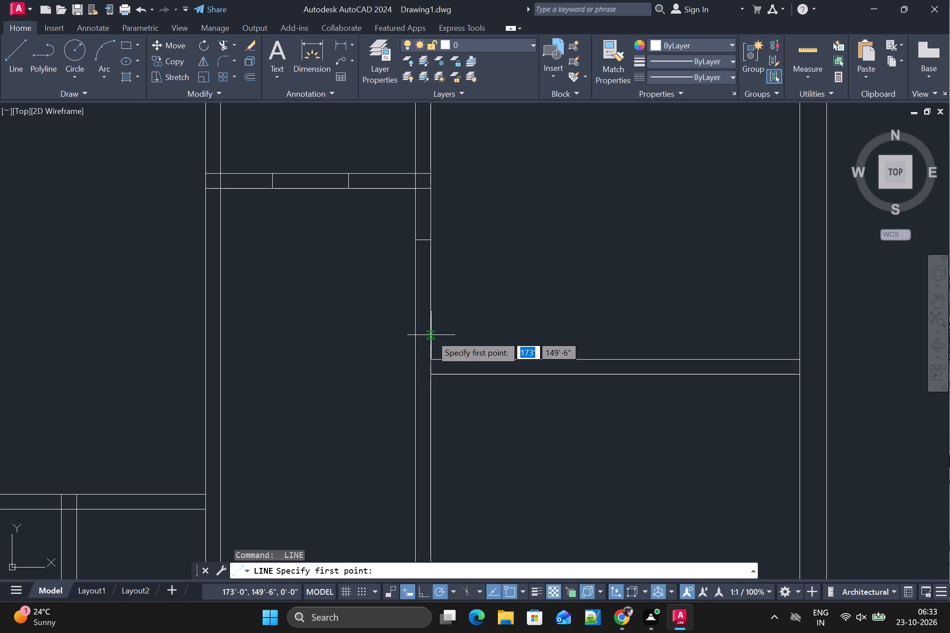
left_click(431, 335)
left_click(416, 335)
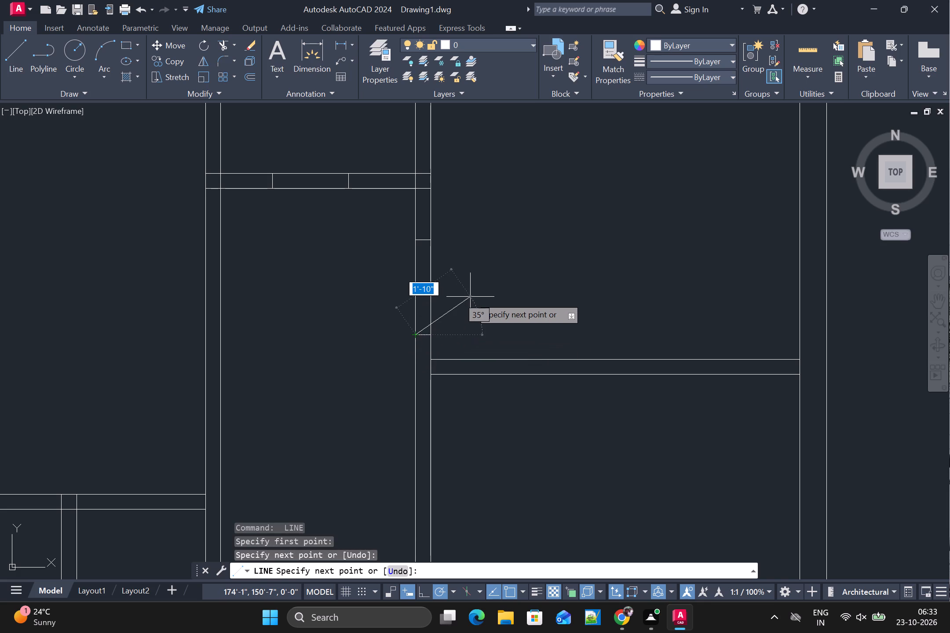
key("space")
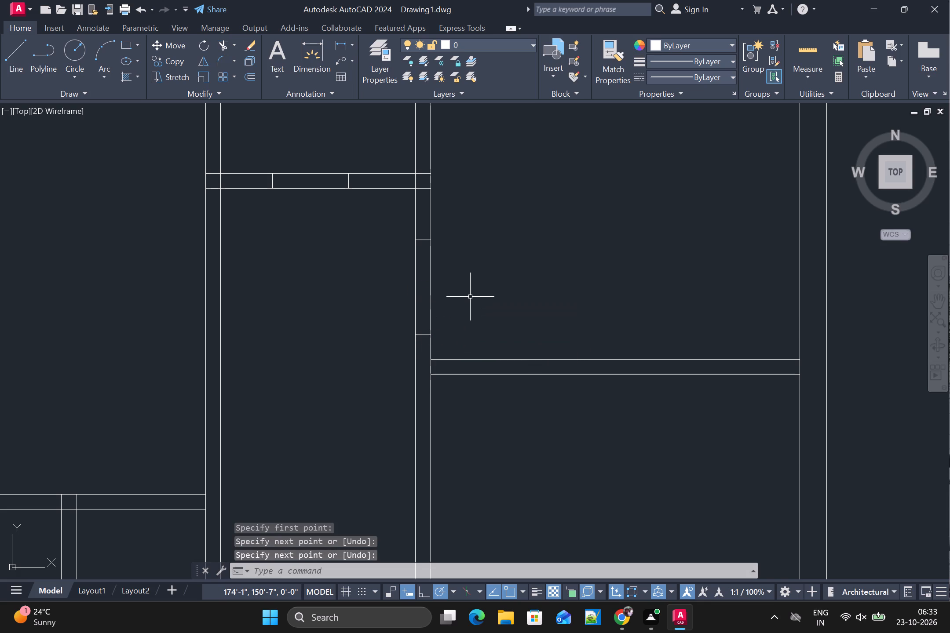
Draw two short horizontal lines about 2'5" apart across the corridor's left wall, just above the partition over the small left rooms.
scroll(422, 310, "down", 1)
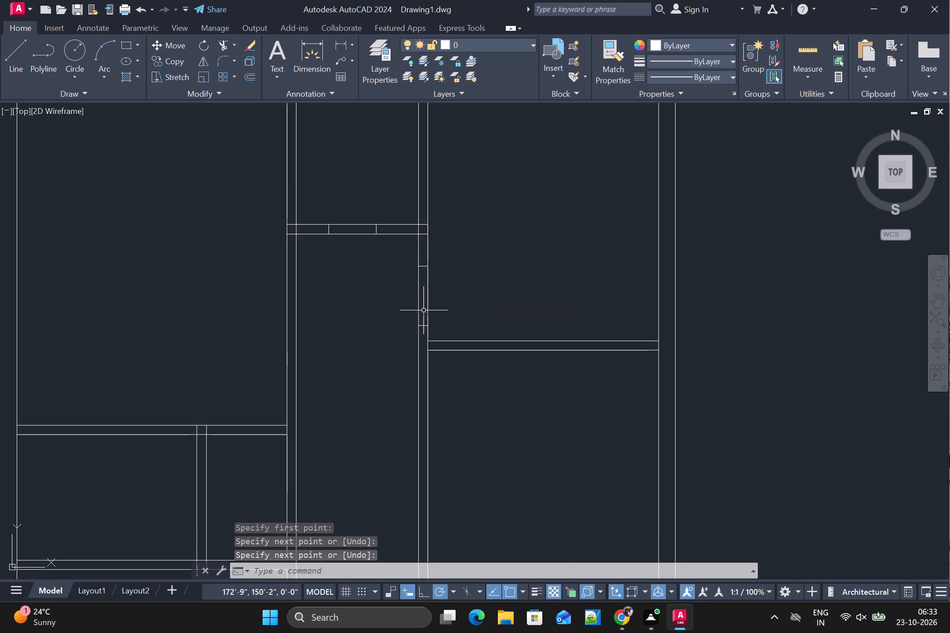
scroll(424, 310, "down", 1)
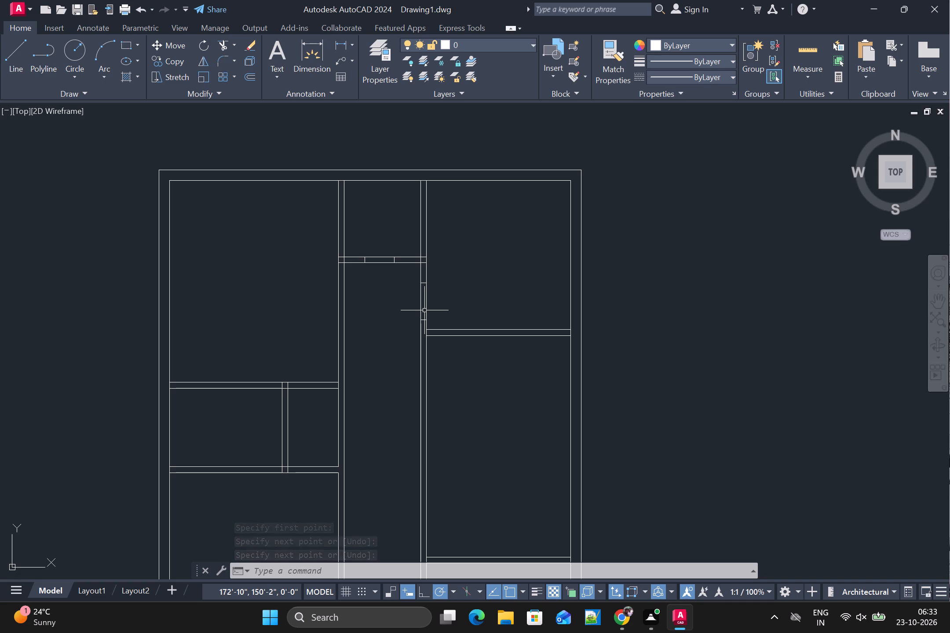
scroll(424, 310, "down", 2)
scroll(424, 310, "up", 2)
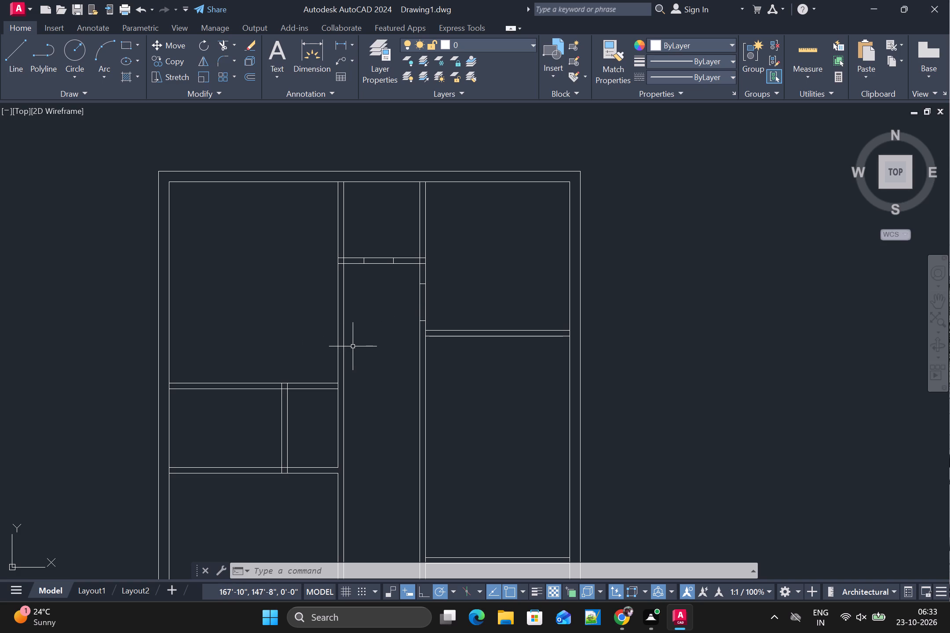
scroll(353, 346, "up", 2)
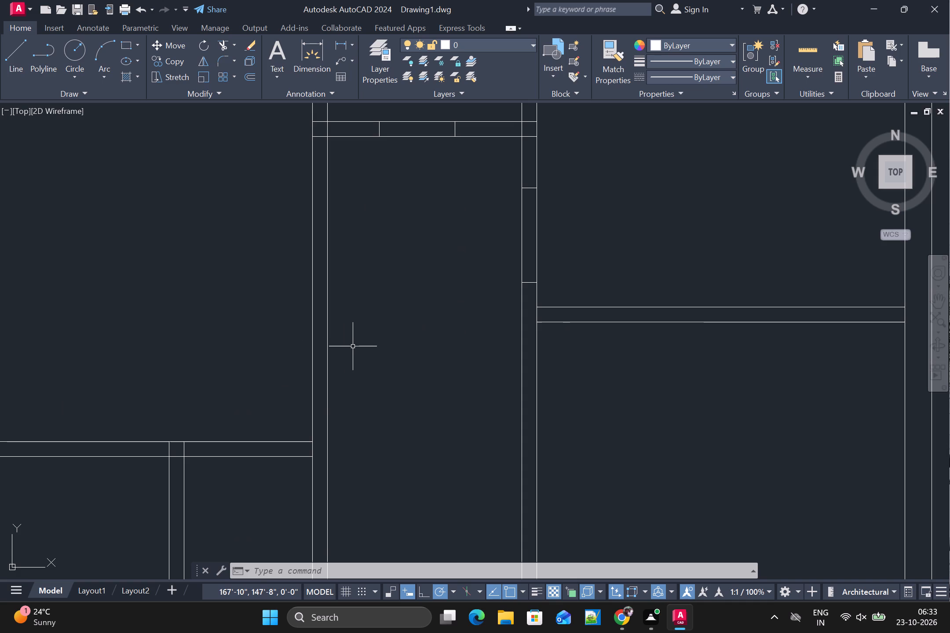
key("space")
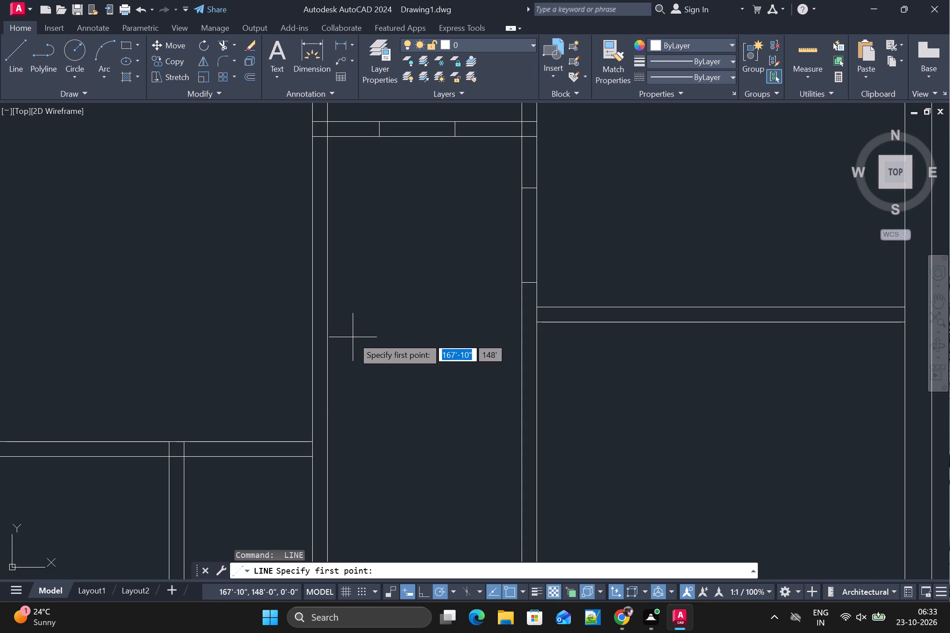
left_click(326, 423)
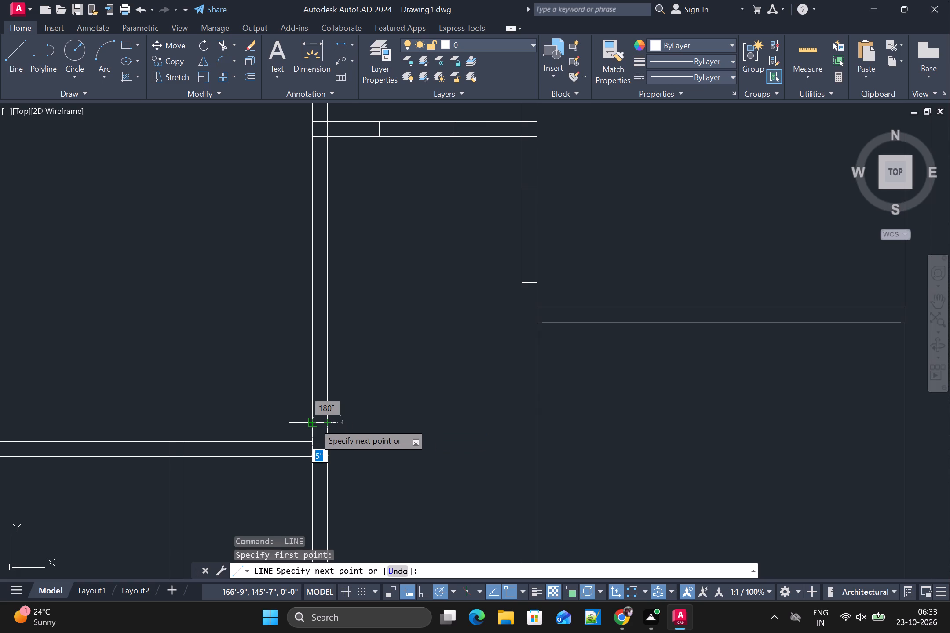
left_click(314, 423)
key("space")
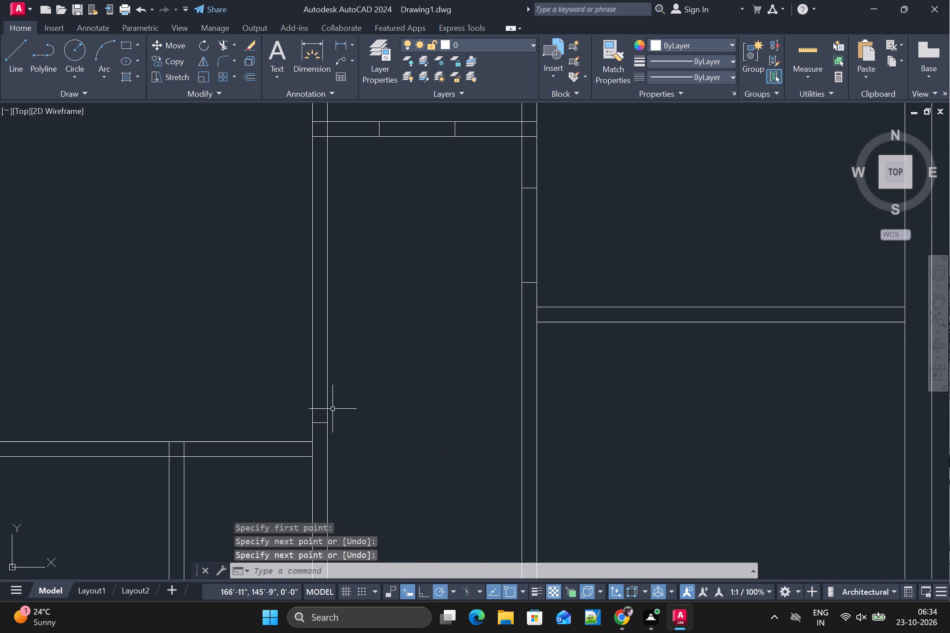
key("space")
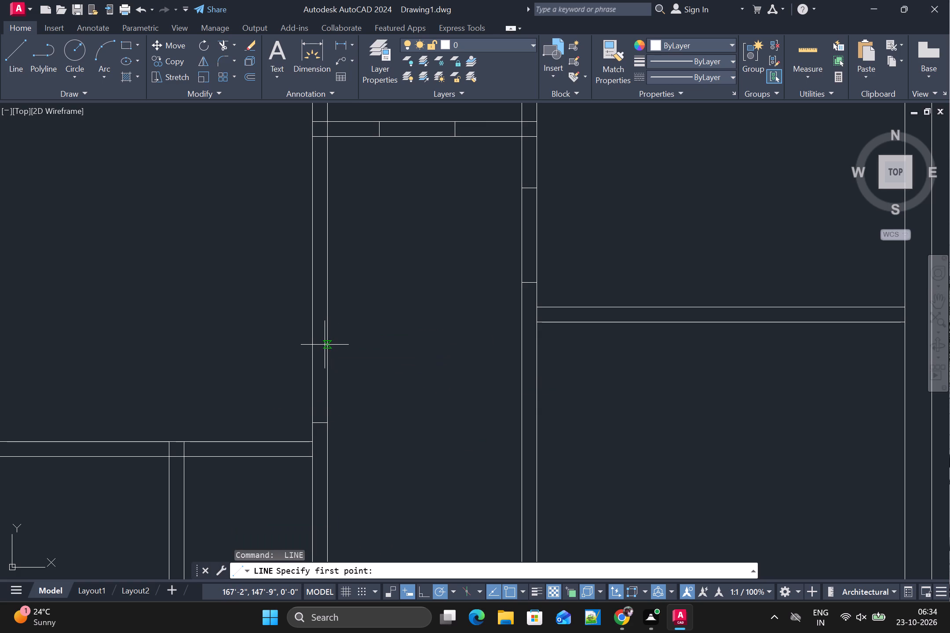
left_click(328, 336)
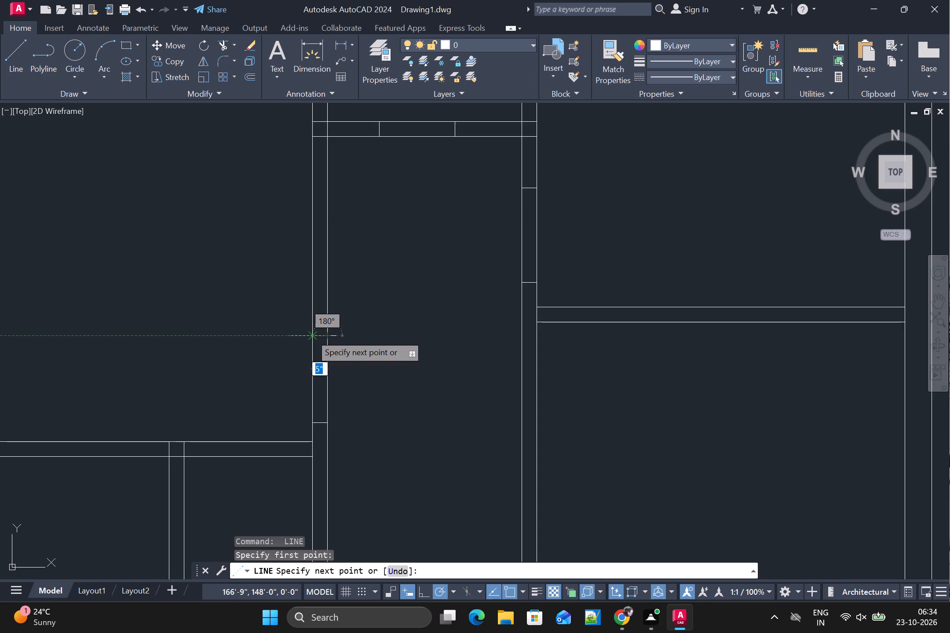
left_click(311, 335)
key("space")
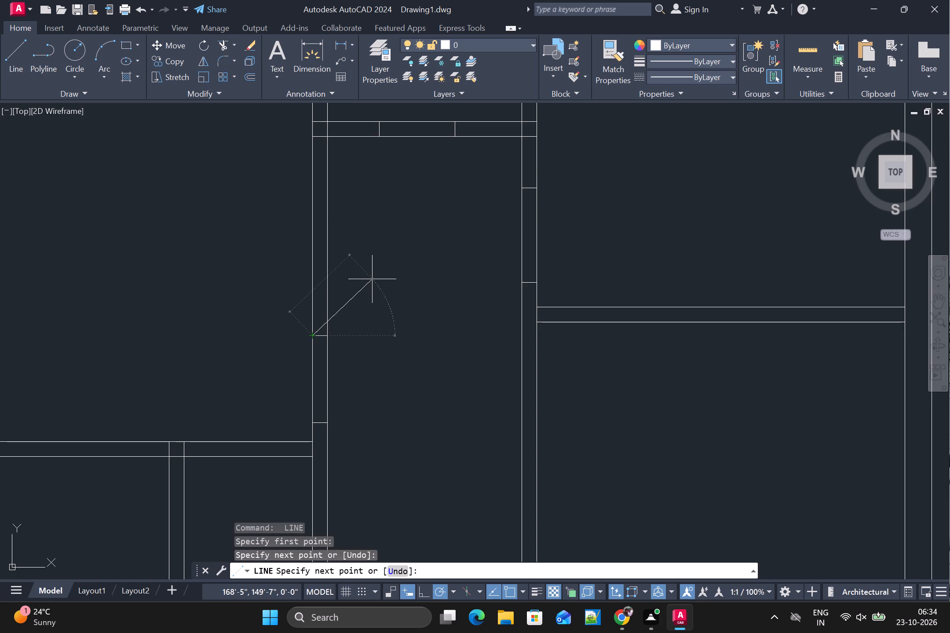
Look over the whole floor plan, checking the rooms along both sides of the corridor for walls that still need openings.
scroll(372, 279, "down", 3)
scroll(398, 375, "up", 1)
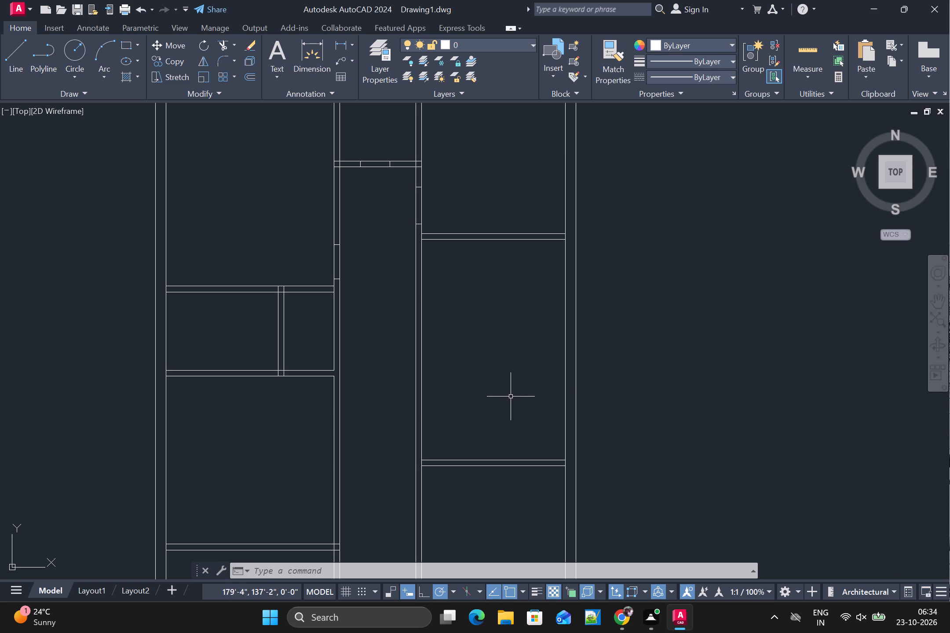
scroll(510, 385, "down", 1)
scroll(513, 186, "up", 1)
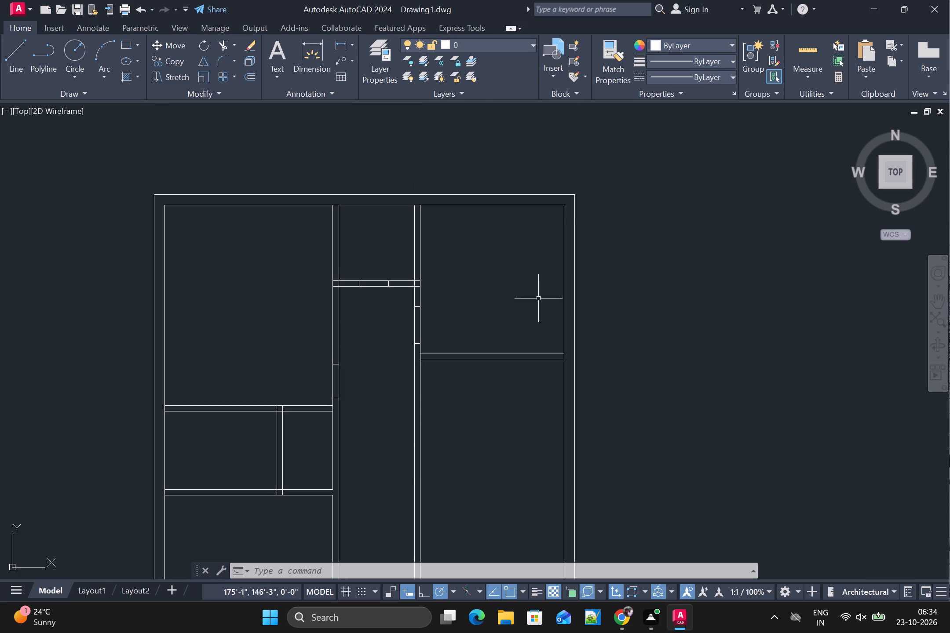
scroll(579, 256, "down", 1)
middle_click_drag(482, 441, 411, 422)
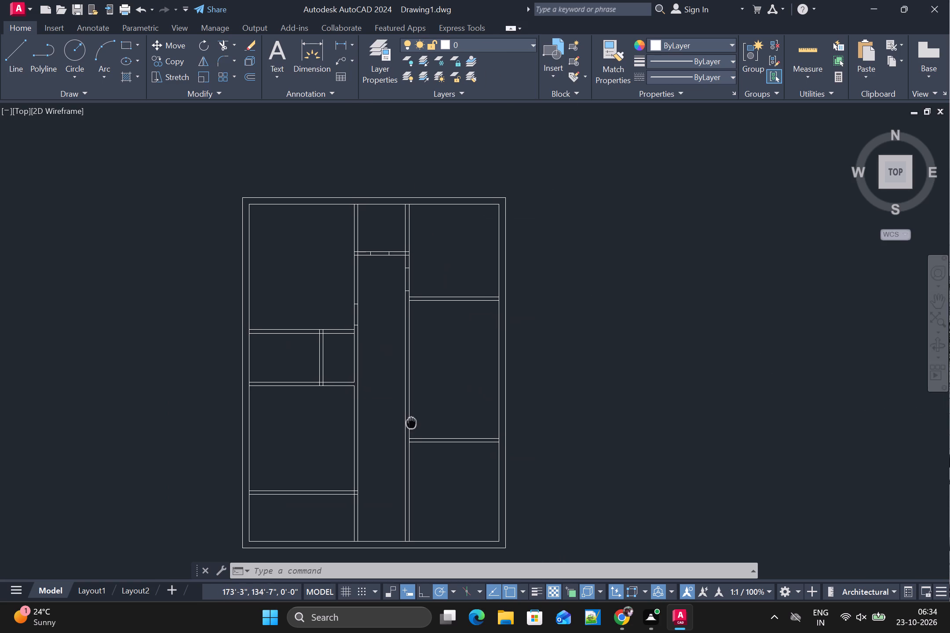
middle_click_drag(411, 422, 410, 411)
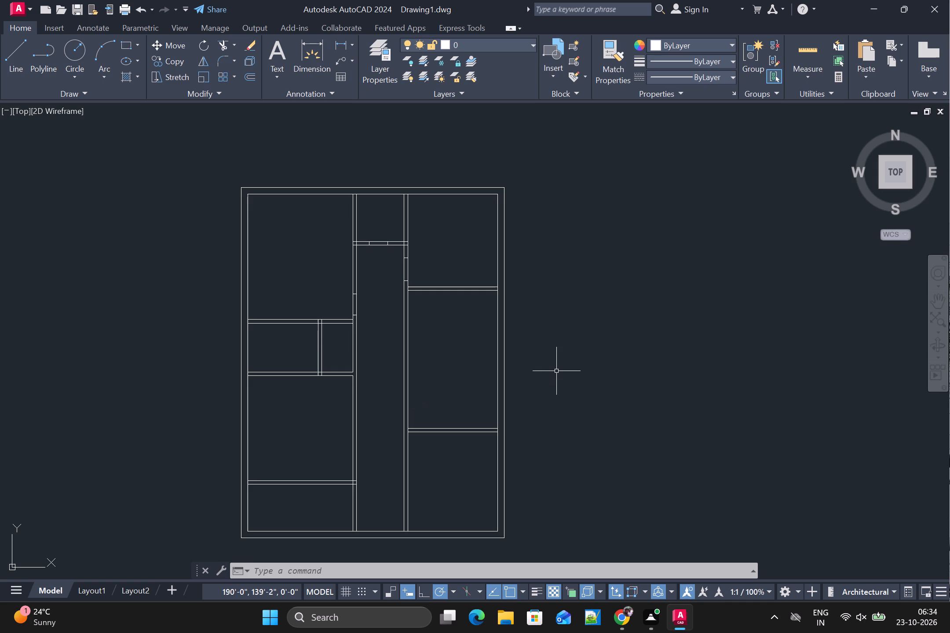
scroll(556, 371, "up", 1)
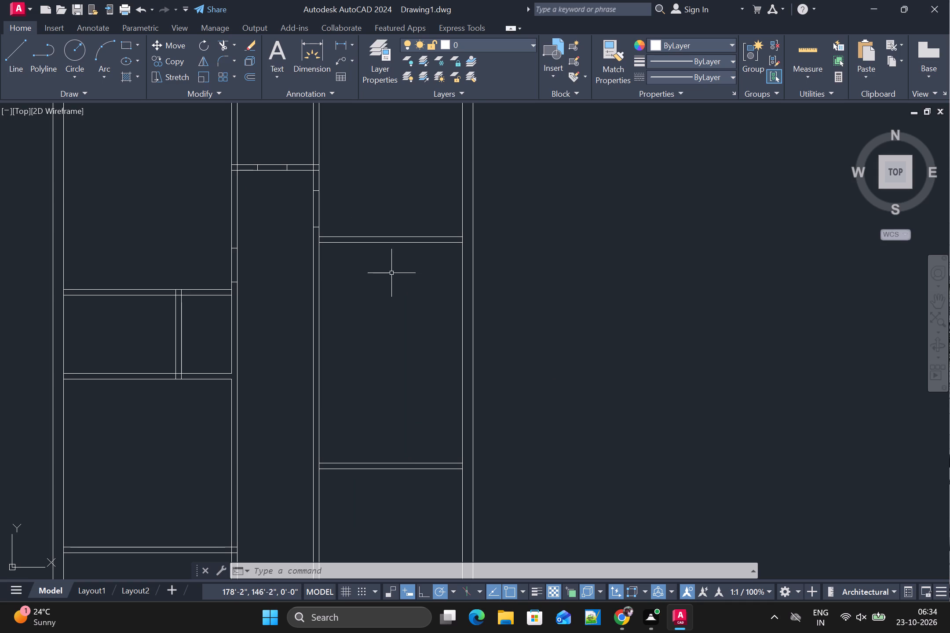
scroll(391, 262, "down", 1)
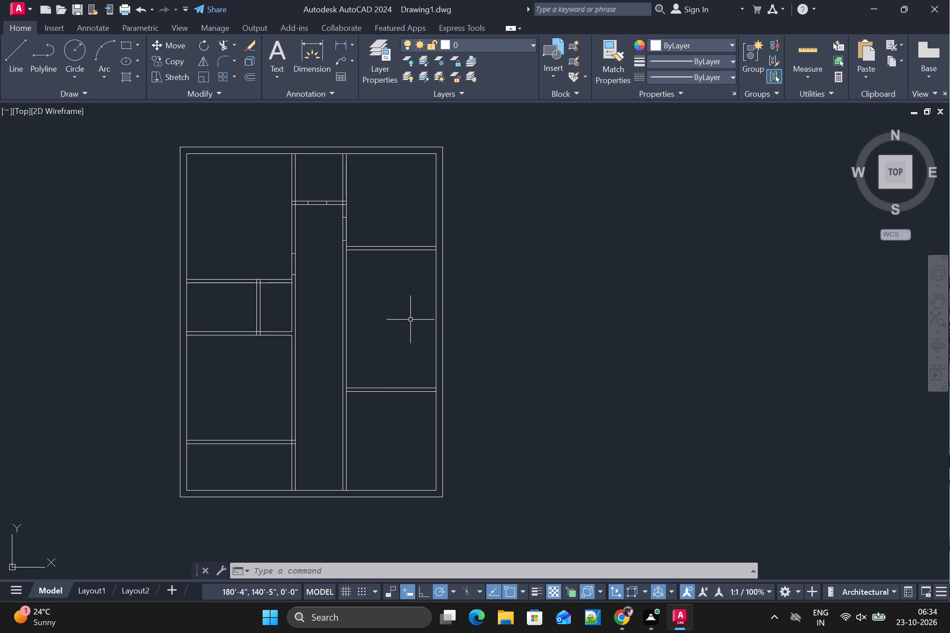
scroll(410, 320, "up", 1)
scroll(410, 320, "down", 1)
middle_click_drag(410, 320, 457, 293)
scroll(457, 290, "up", 1)
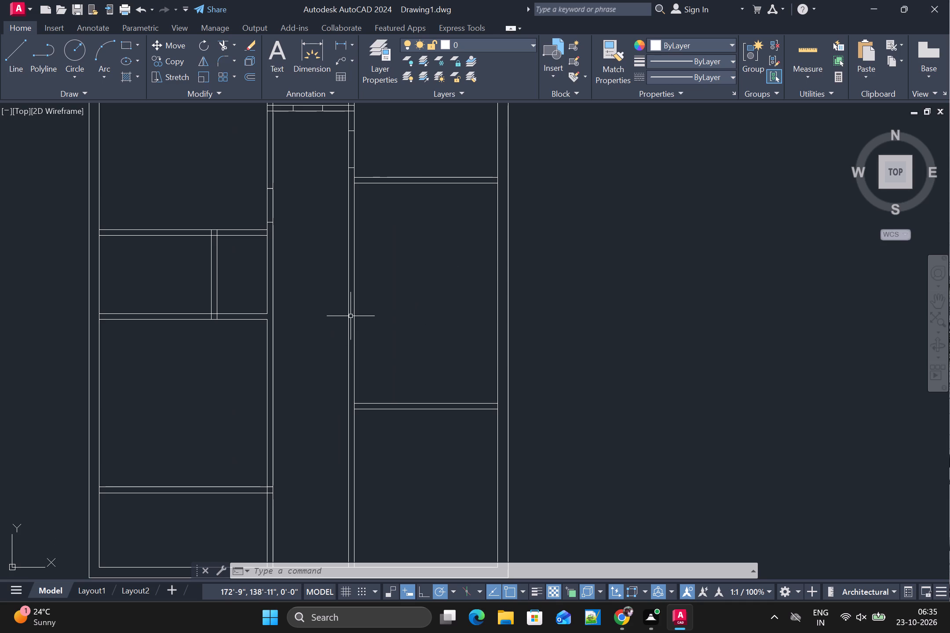
Draw two short horizontal lines about 2'5" apart across the corridor's left wall, just below the partition under the small left rooms.
key("space")
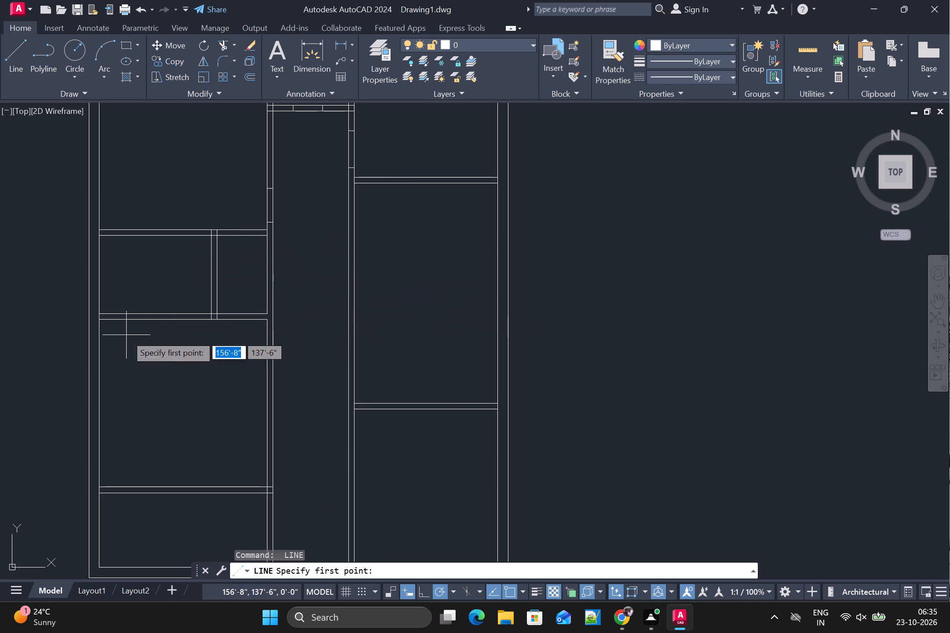
scroll(245, 349, "up", 1)
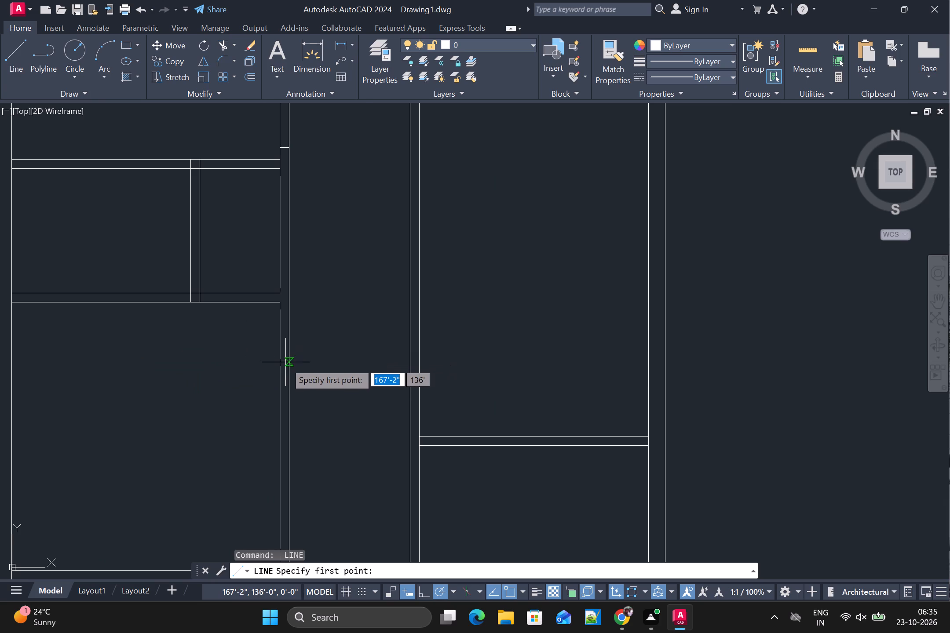
left_click(290, 339)
left_click(274, 339)
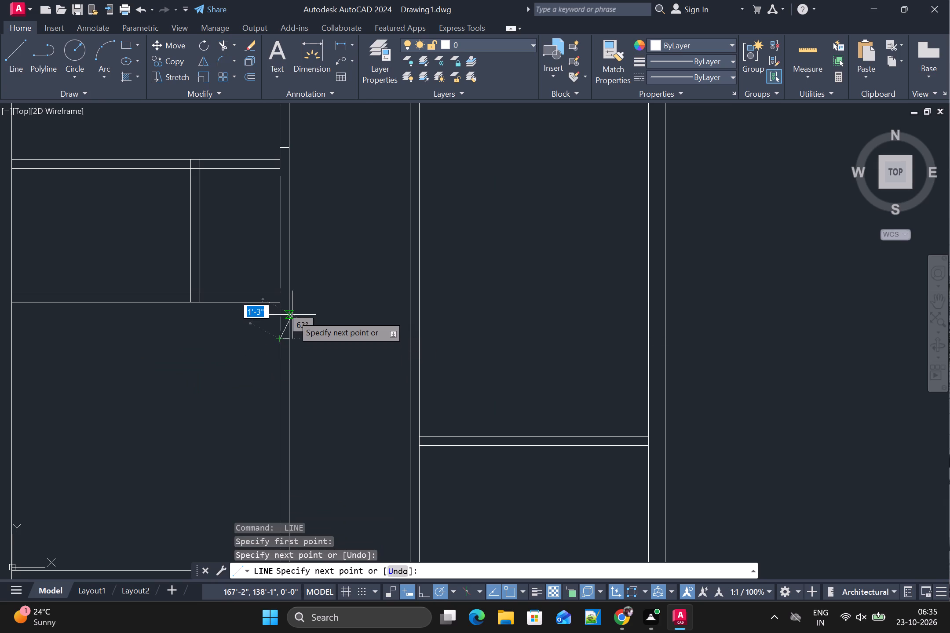
key("space")
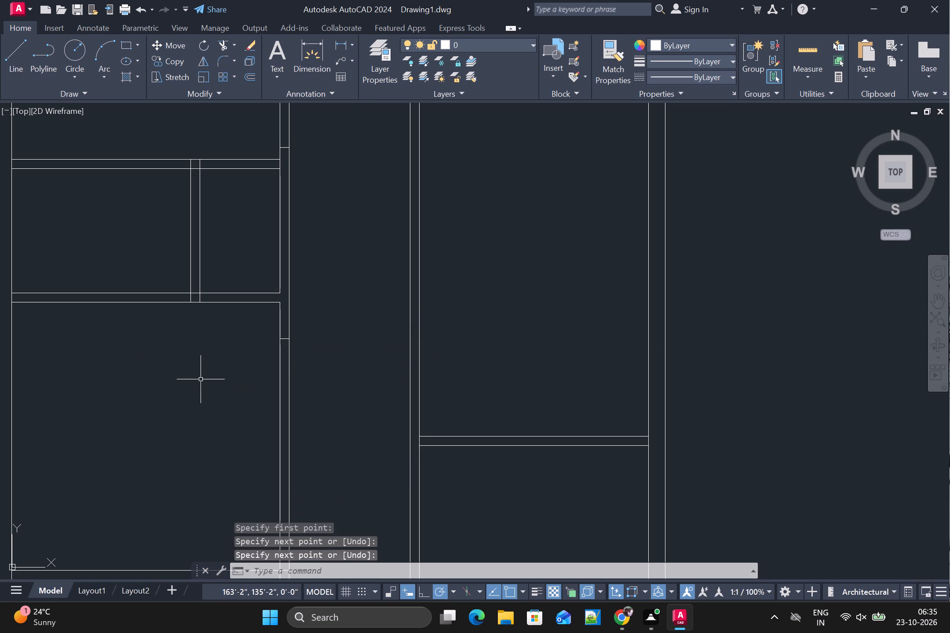
key("space")
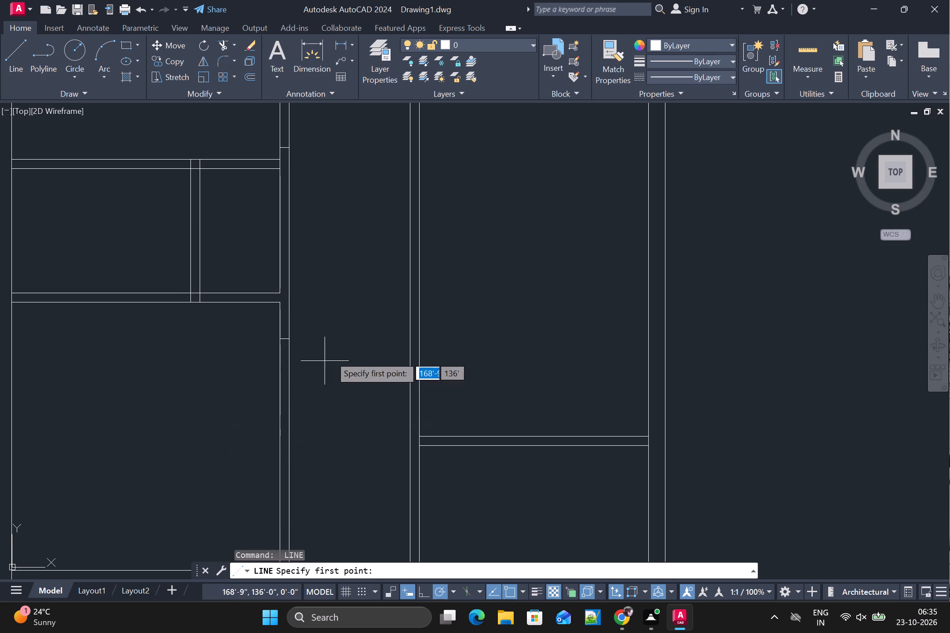
scroll(284, 386, "up", 1)
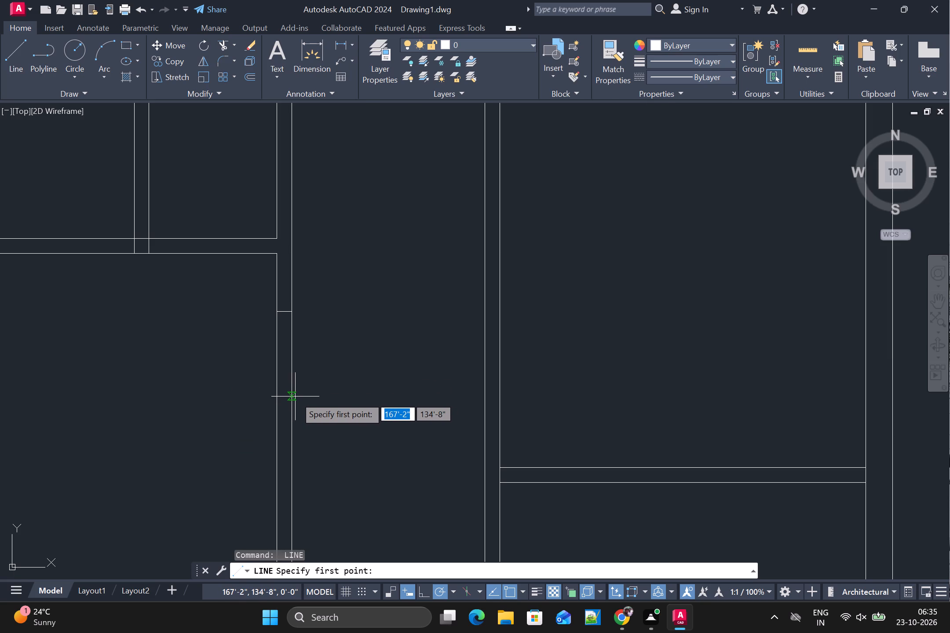
left_click(293, 398)
left_click(275, 398)
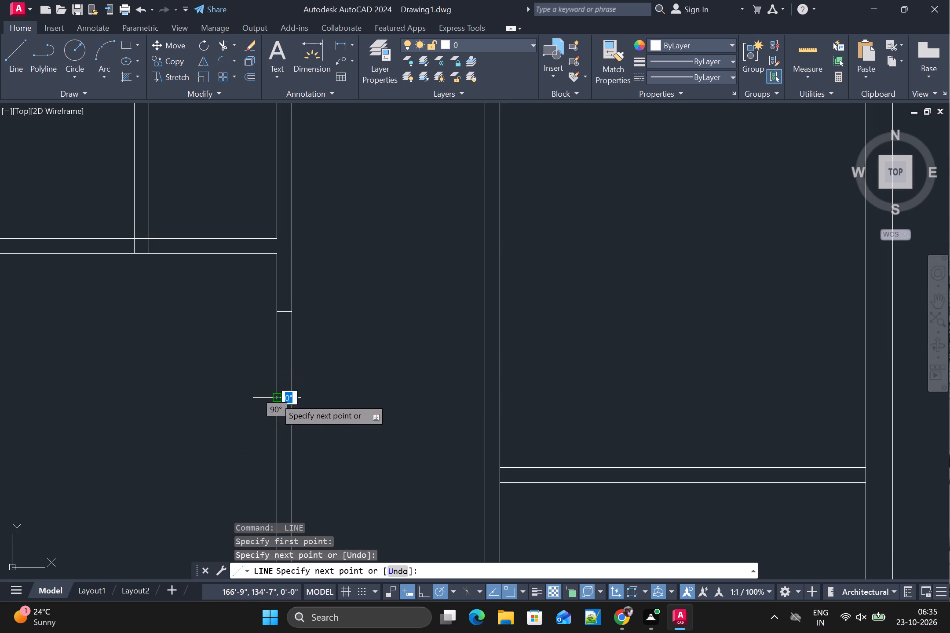
key("space")
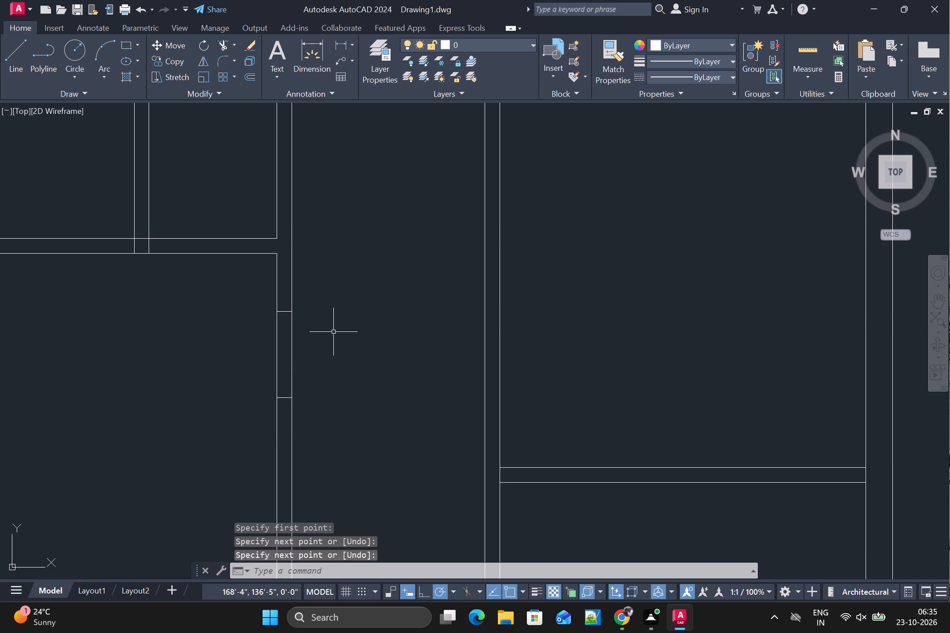
Draw two short vertical lines about 2'1" apart across the lower-right room's upper partition, close to the corridor's right wall.
scroll(333, 332, "down", 2)
scroll(424, 230, "down", 1)
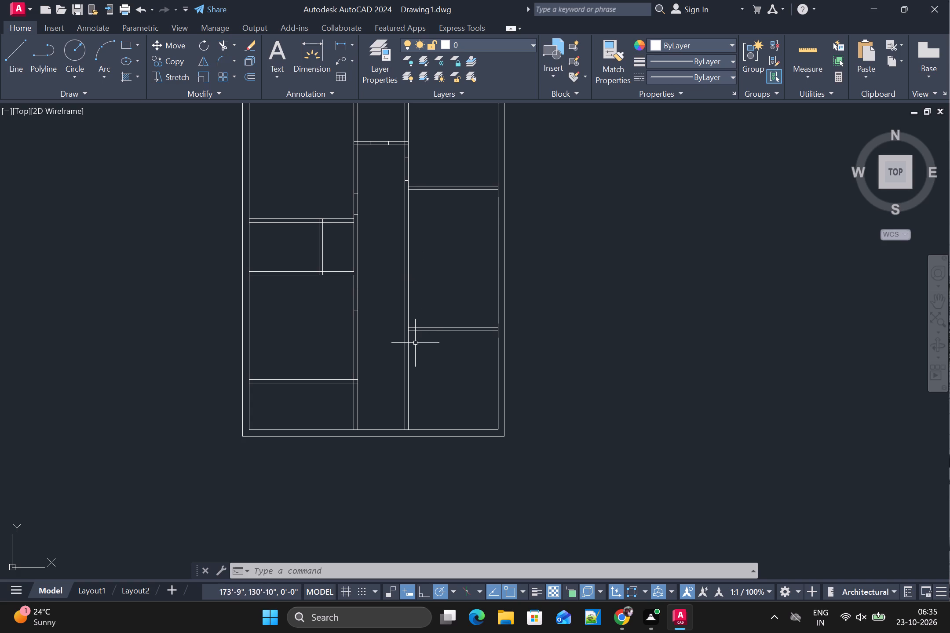
scroll(465, 331, "up", 2)
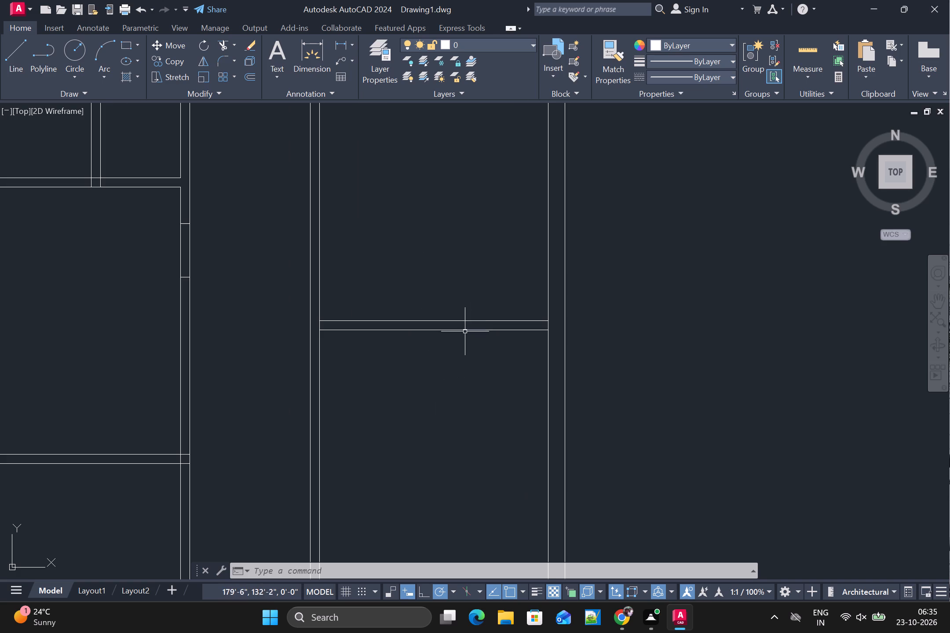
scroll(413, 361, "up", 1)
key("space")
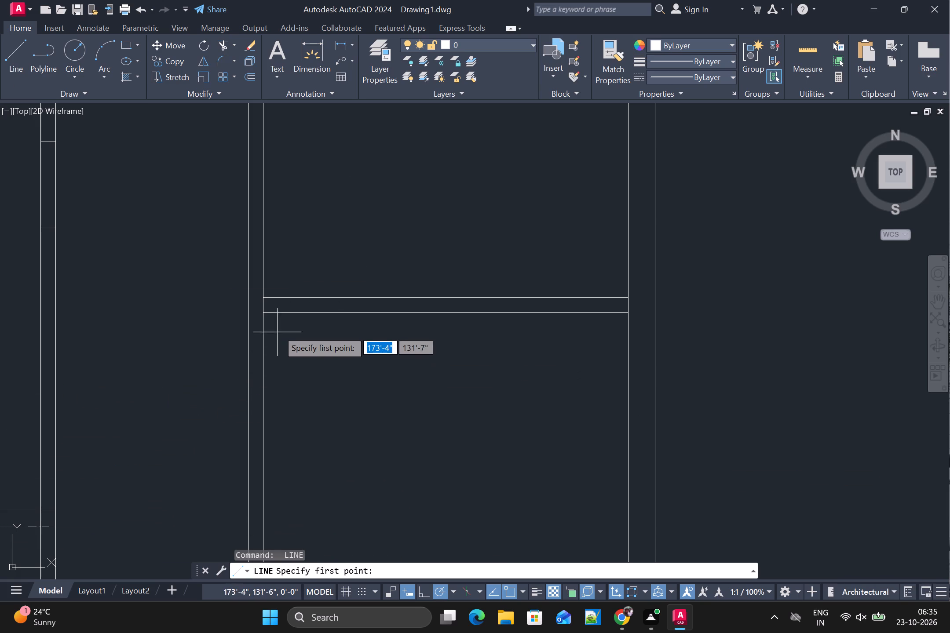
left_click(299, 299)
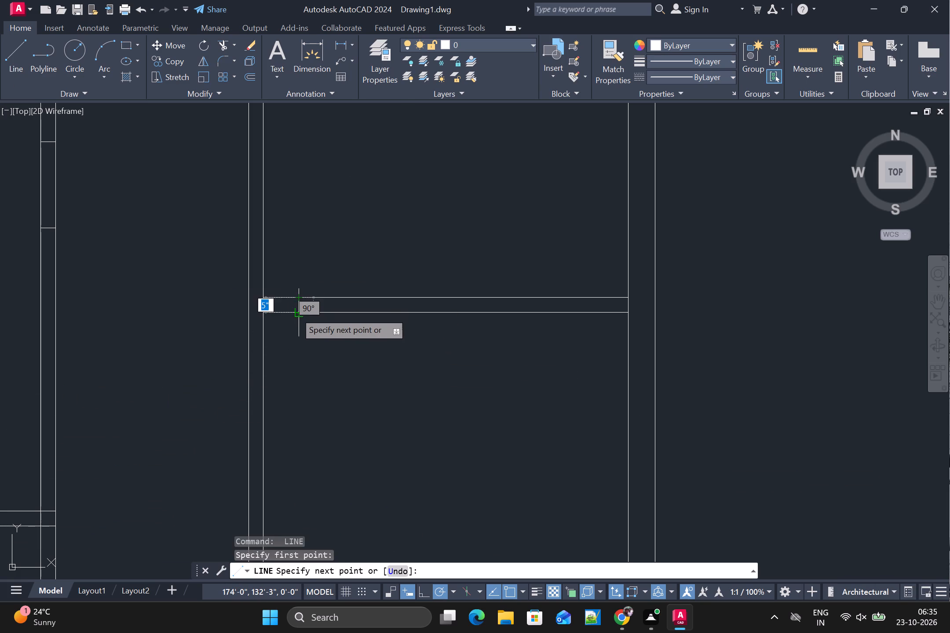
left_click(295, 313)
key("space")
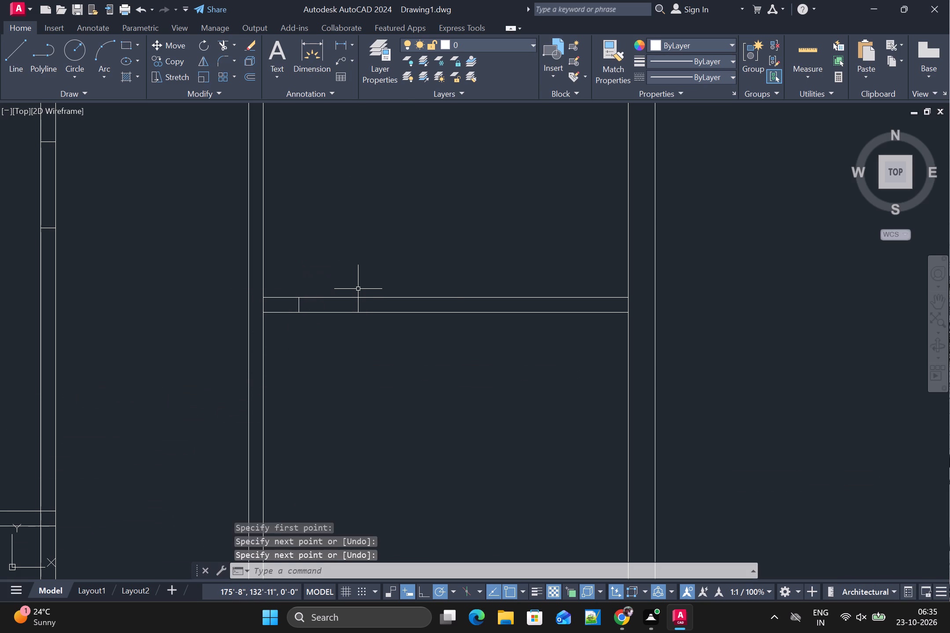
key("space")
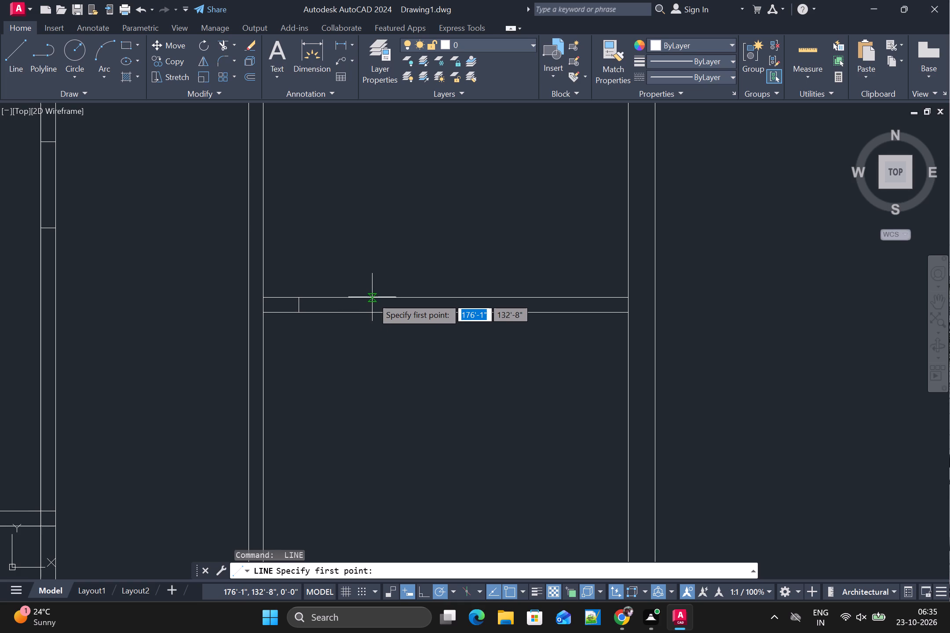
left_click(372, 298)
left_click(370, 311)
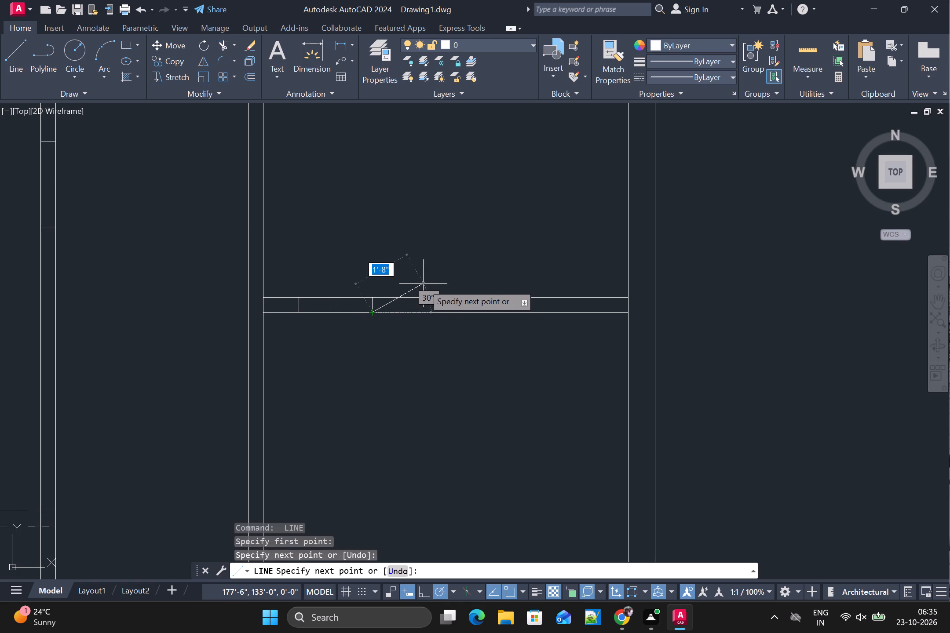
key("space")
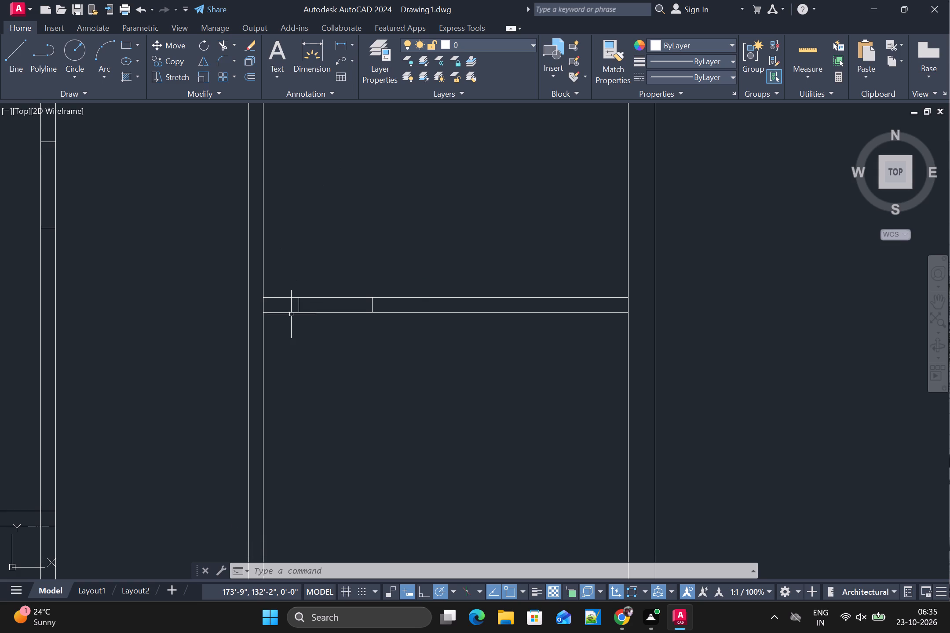
Draw two short vertical lines about 2'8" apart across the lower-left room's upper partition, close to the outer wall.
scroll(311, 360, "down", 1)
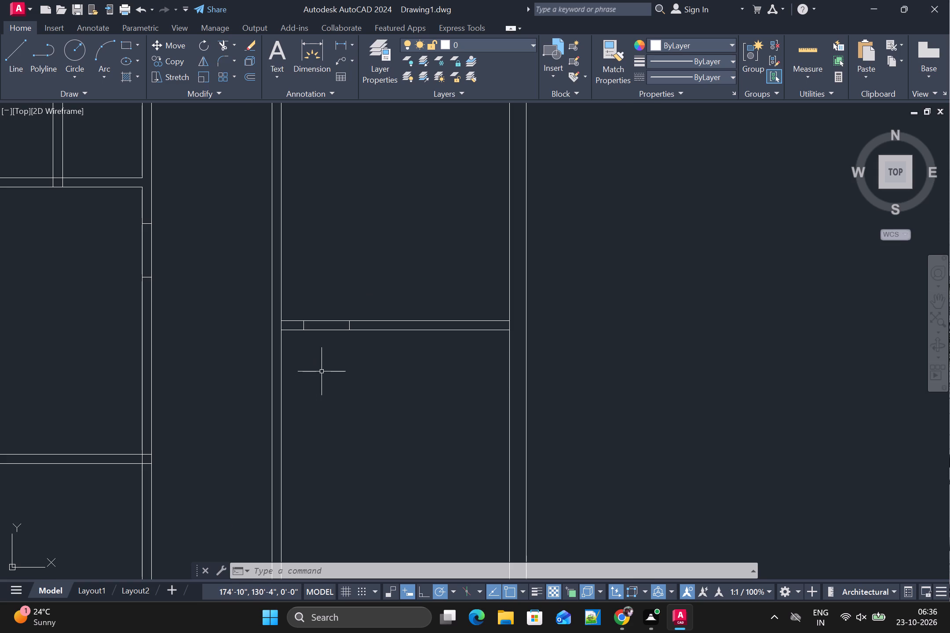
scroll(165, 237, "down", 2)
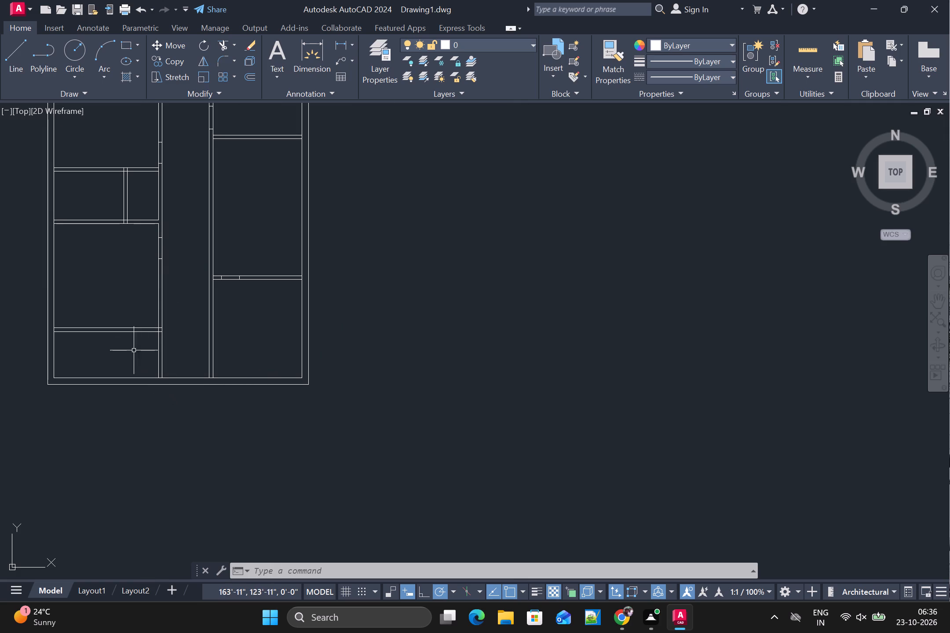
scroll(107, 340, "up", 1)
scroll(73, 309, "up", 2)
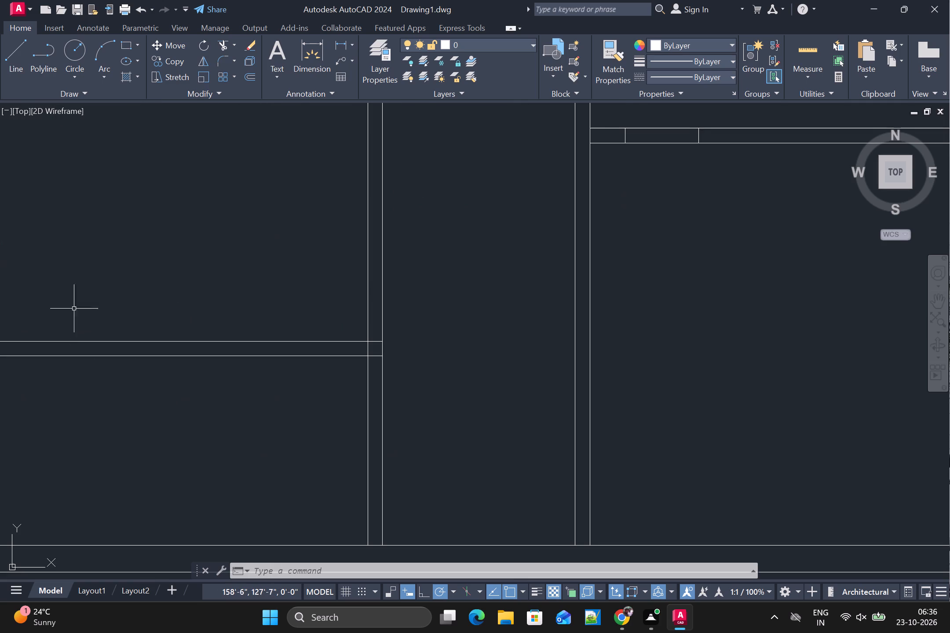
scroll(79, 326, "down", 1)
key("space")
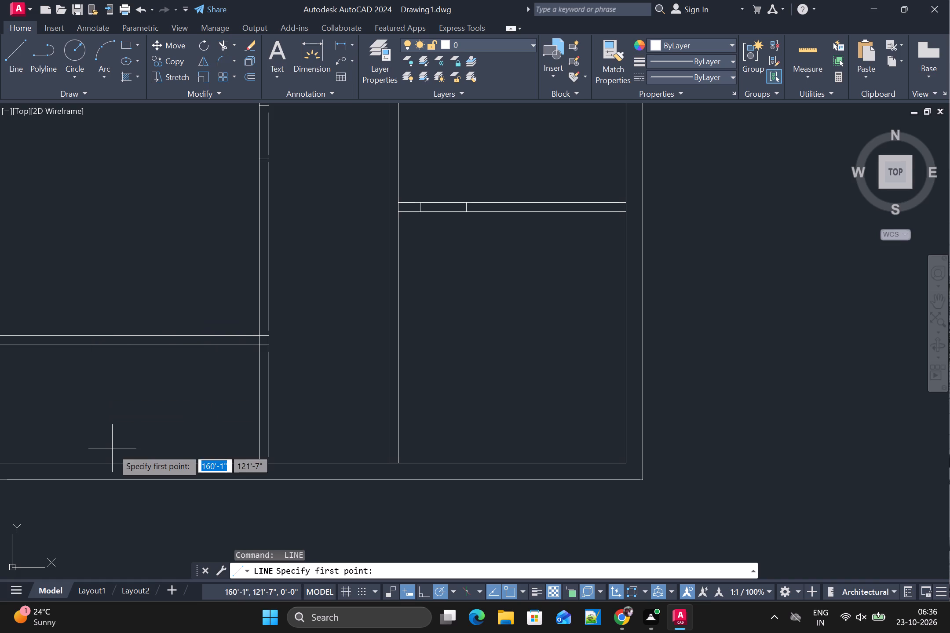
scroll(151, 419, "down", 1)
scroll(97, 360, "up", 1)
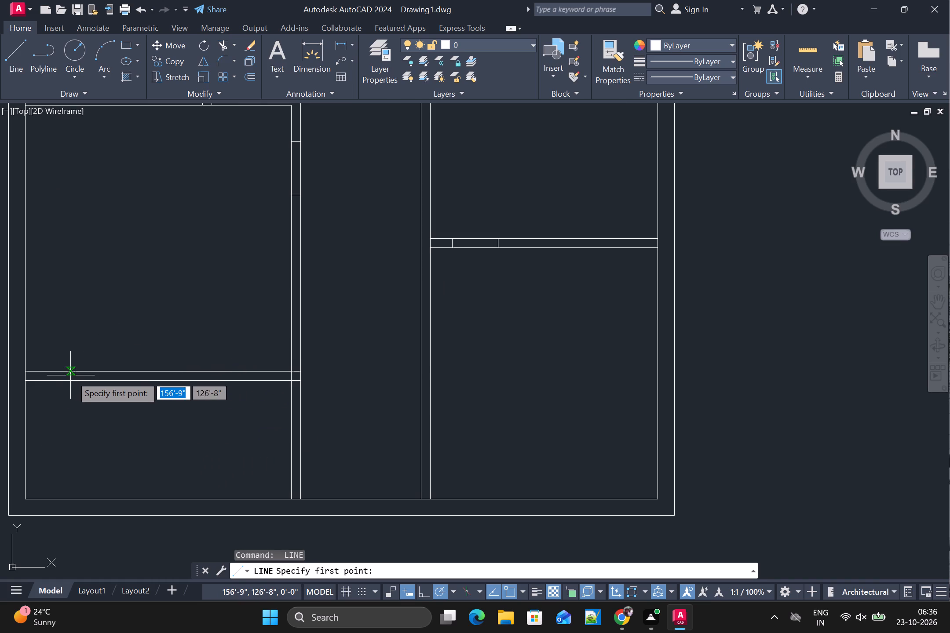
left_click(68, 380)
left_click(73, 371)
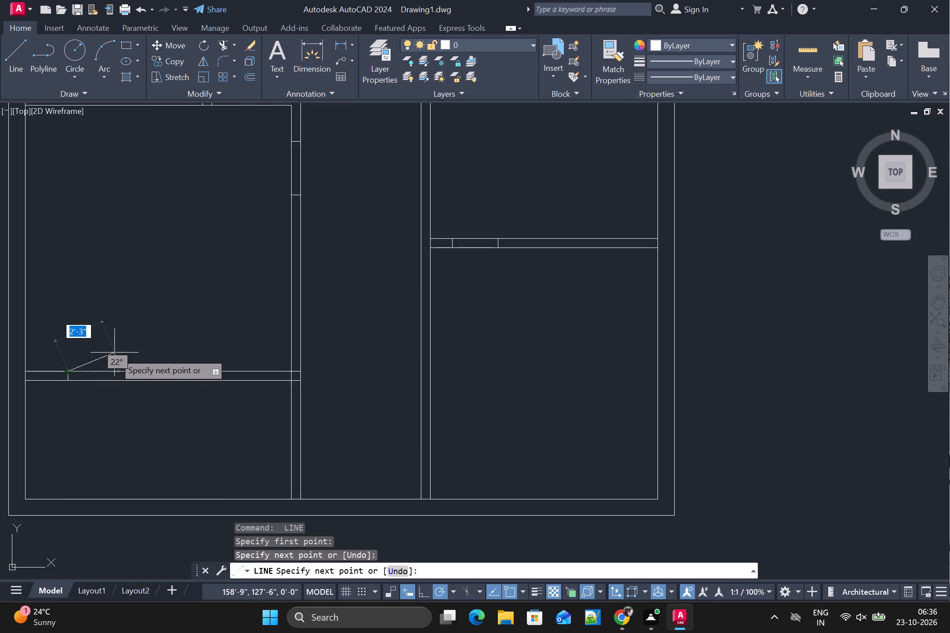
key("space")
key("space")
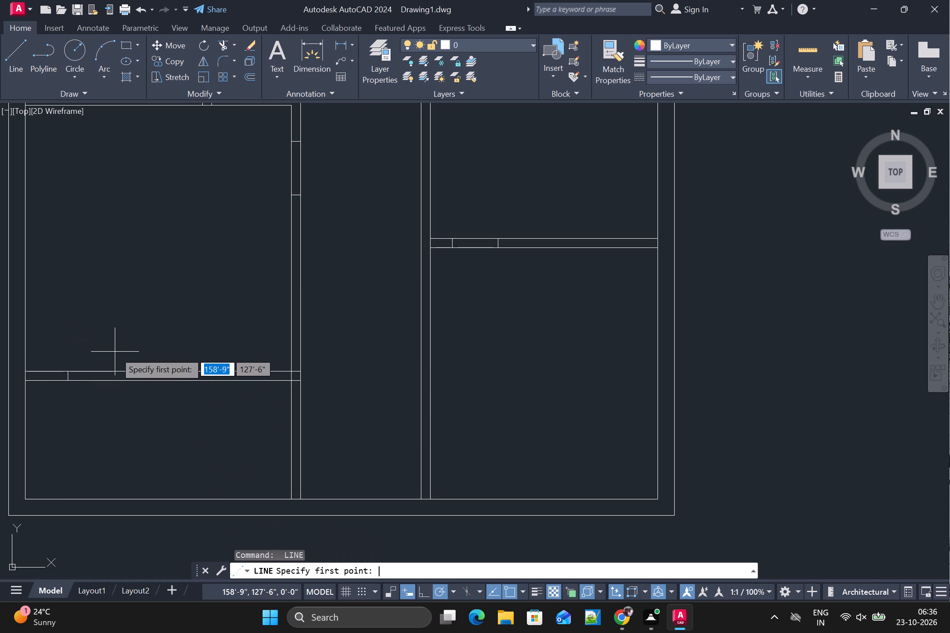
scroll(151, 394, "up", 1)
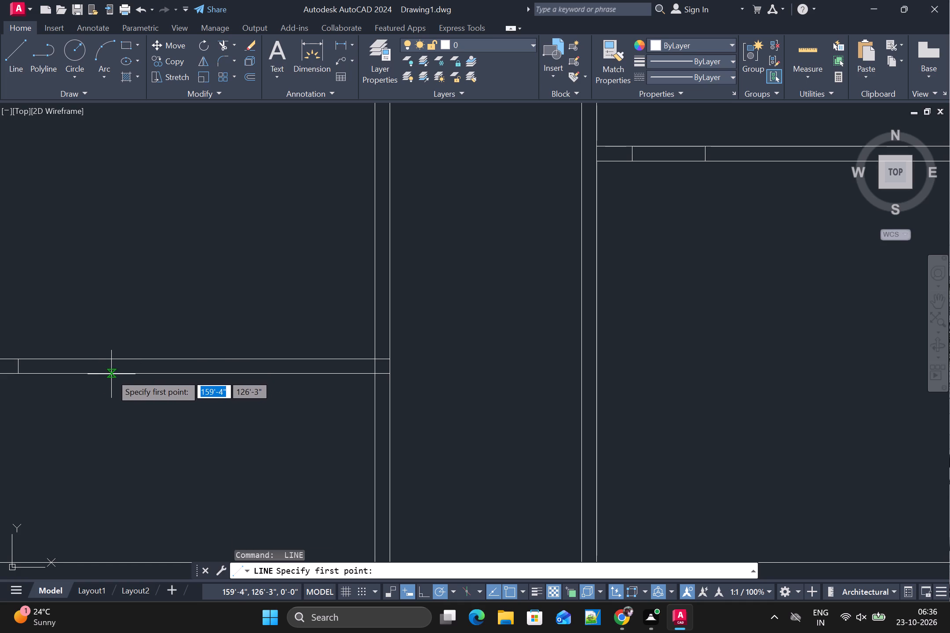
left_click(111, 374)
left_click(111, 360)
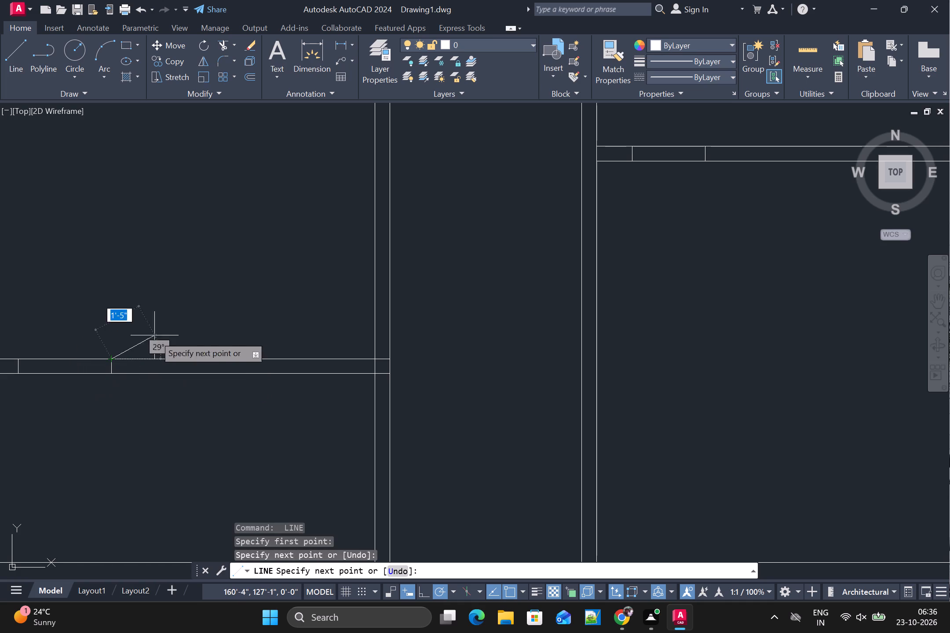
key("space")
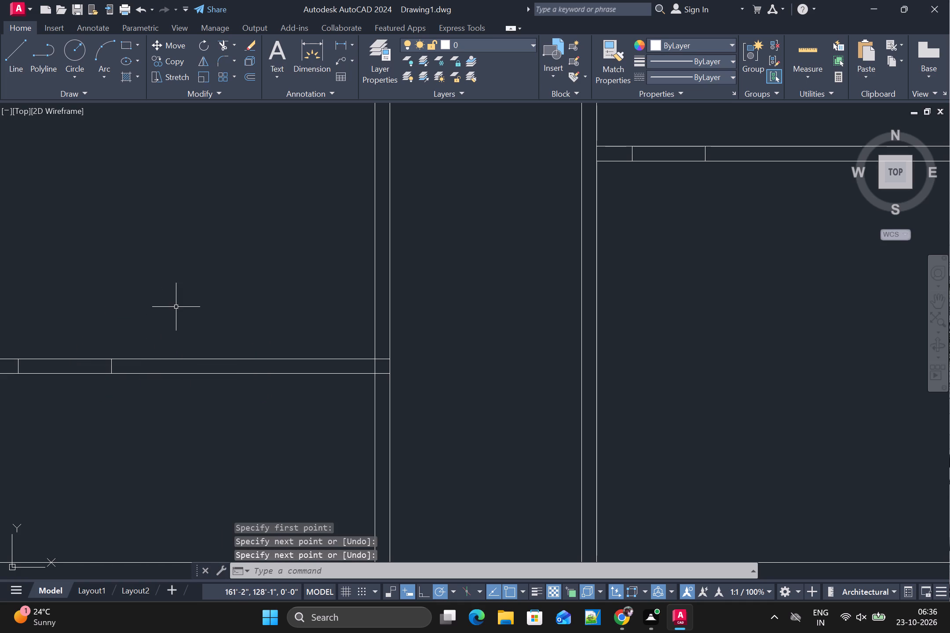
Look over the whole floor plan, checking the door opening marks along the corridor walls and room partitions.
scroll(176, 307, "down", 2)
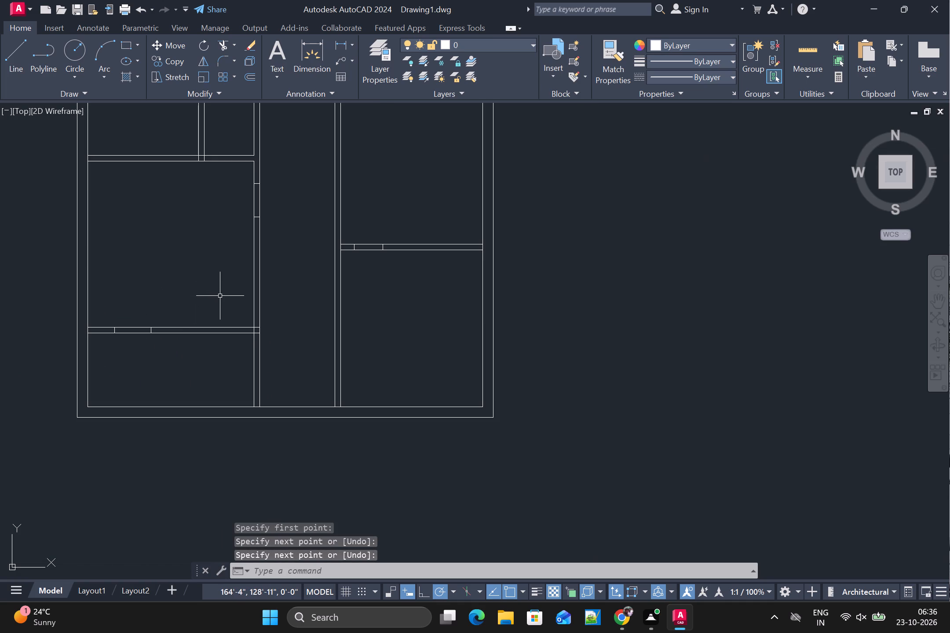
scroll(220, 296, "down", 1)
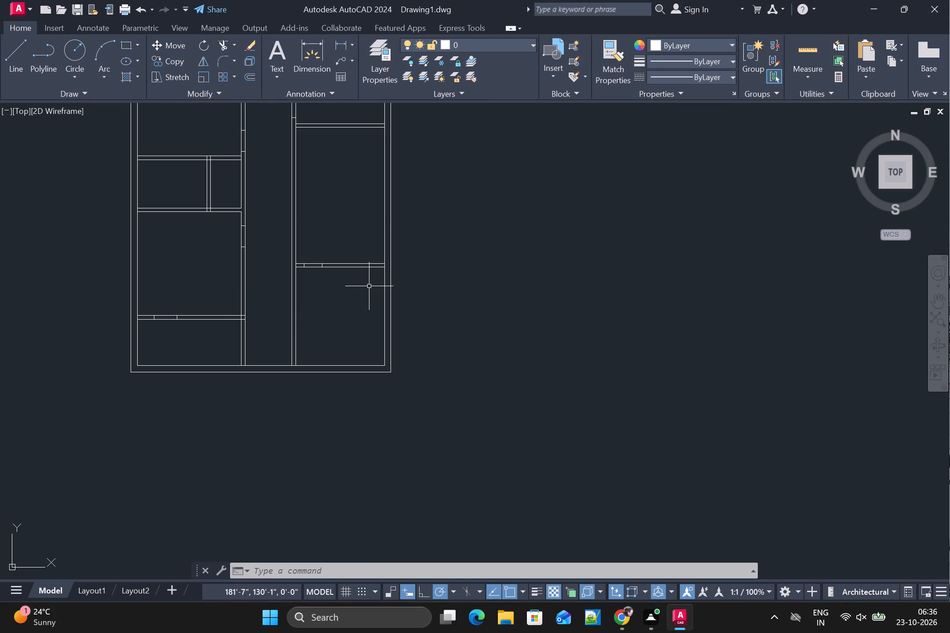
middle_click_drag(367, 286, 325, 340)
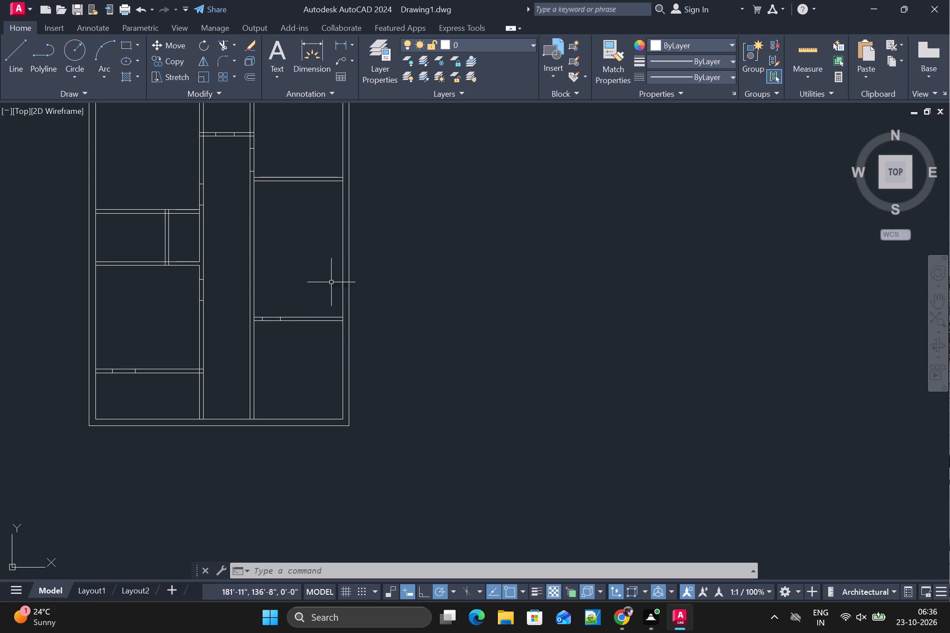
scroll(288, 380, "down", 1)
scroll(288, 376, "up", 1)
scroll(288, 376, "down", 1)
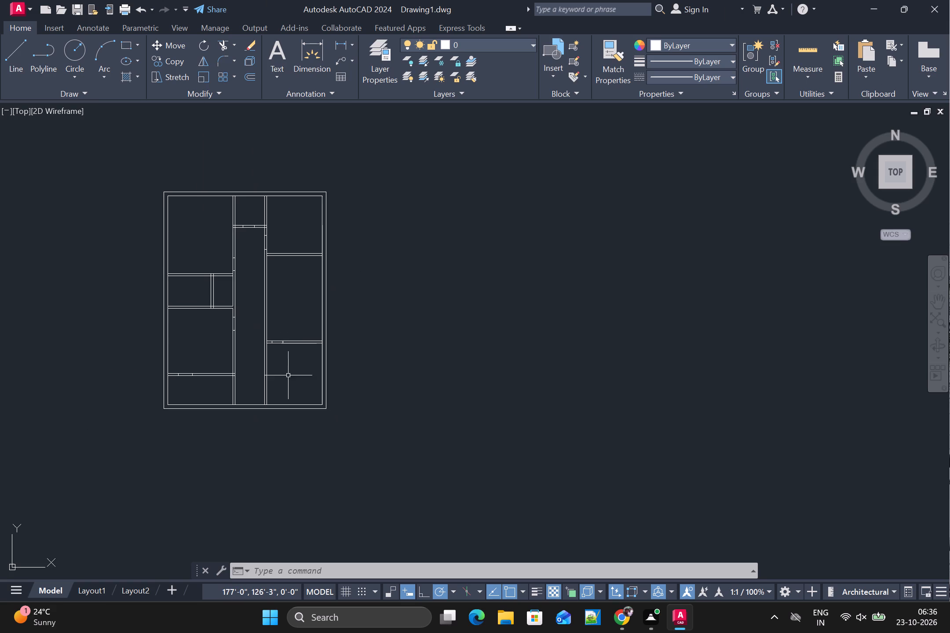
middle_click_drag(290, 371, 305, 400)
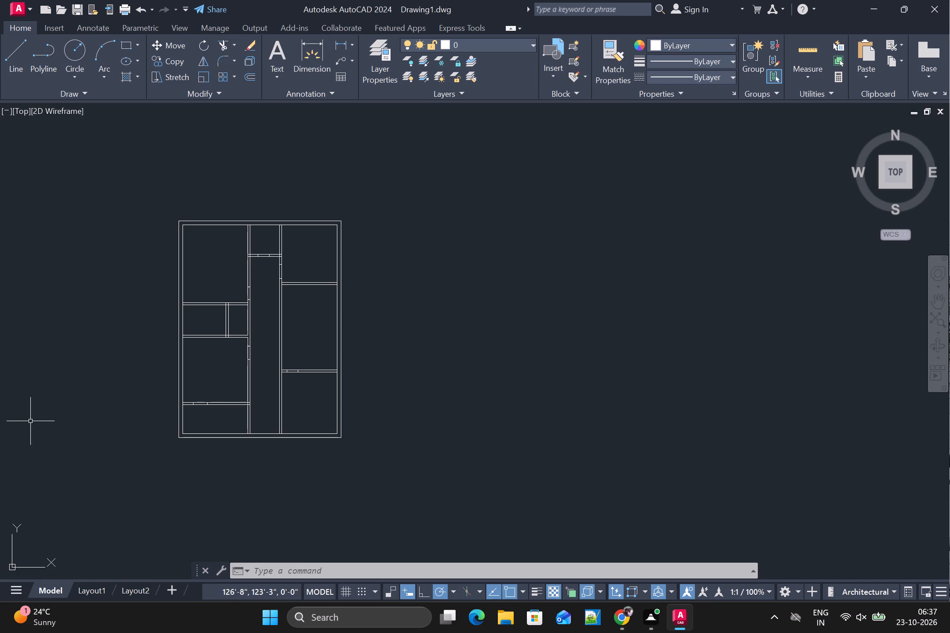
scroll(168, 407, "up", 1)
scroll(279, 418, "up", 2)
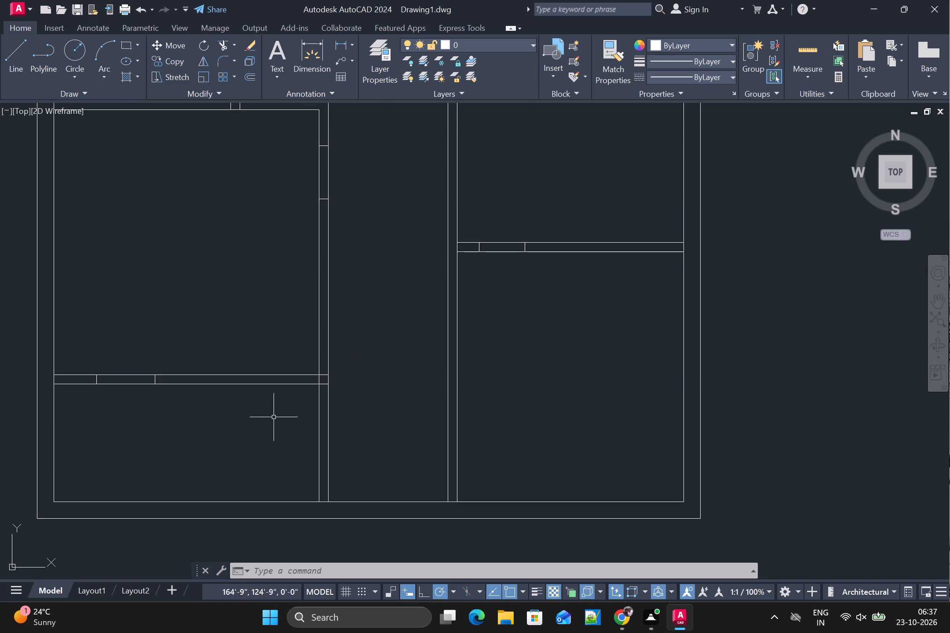
scroll(272, 417, "down", 1)
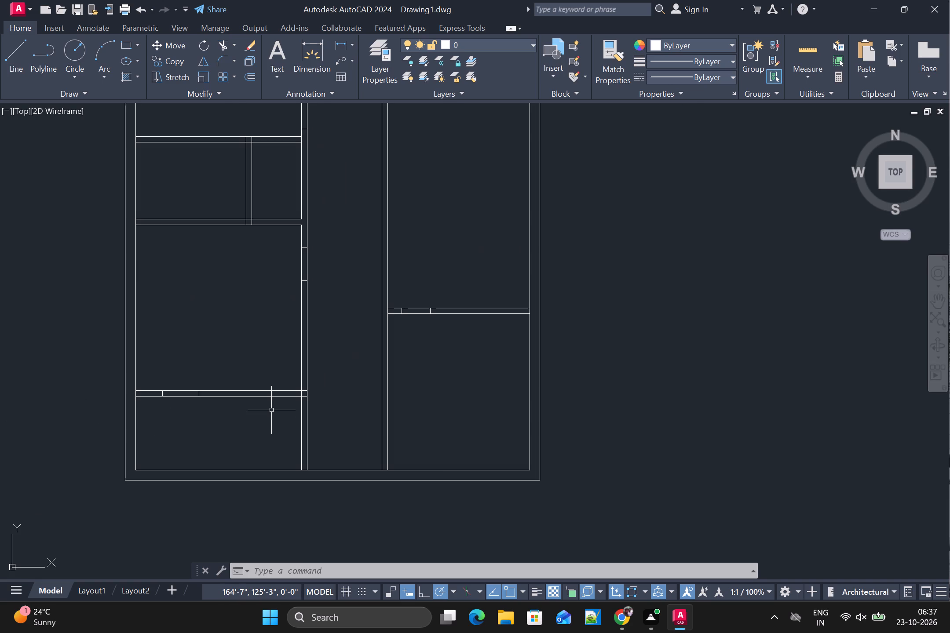
Trim the lower line of the lower-left room's upper partition between its two door opening marks.
type("TR")
key("space")
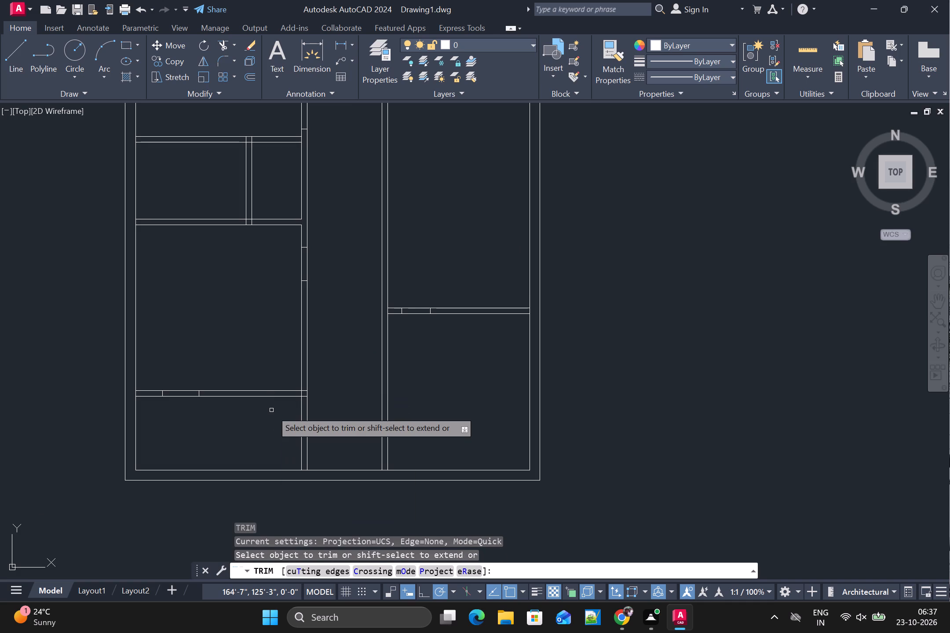
scroll(183, 426, "up", 1)
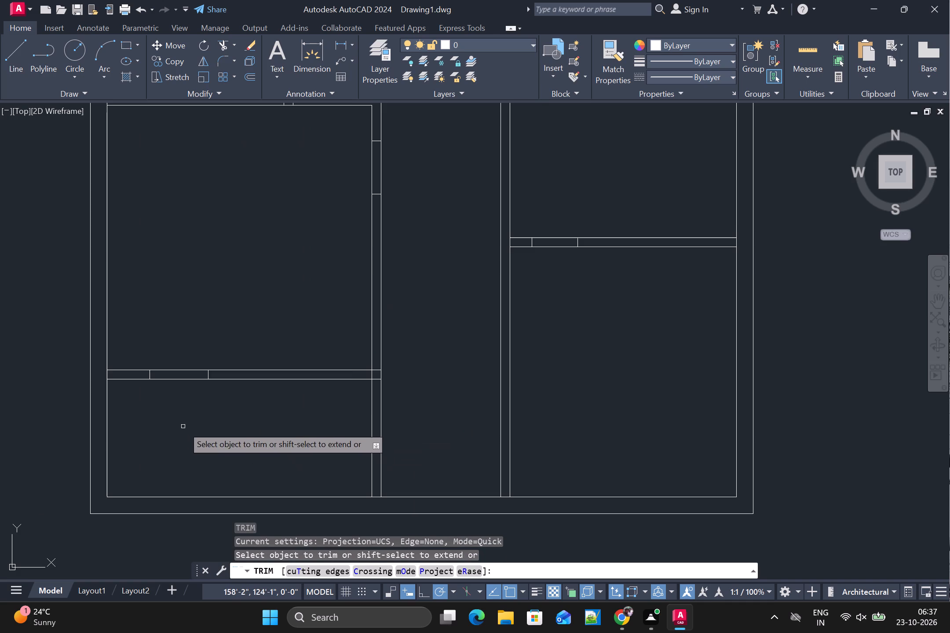
scroll(175, 384, "up", 1)
left_click_drag(175, 375, 173, 403)
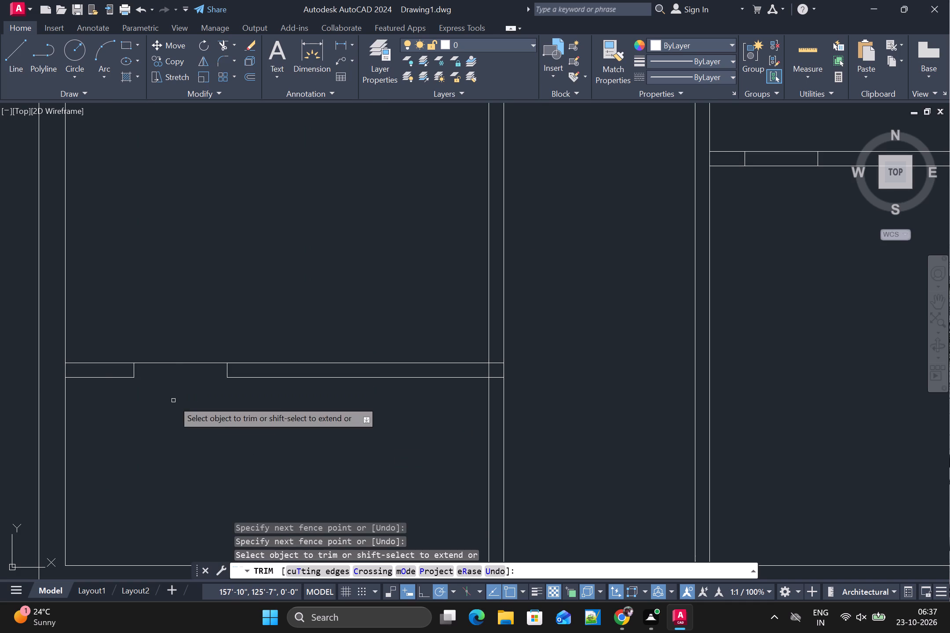
Trim the upper line of the lower-right room's upper partition between its two door opening marks.
scroll(173, 400, "down", 2)
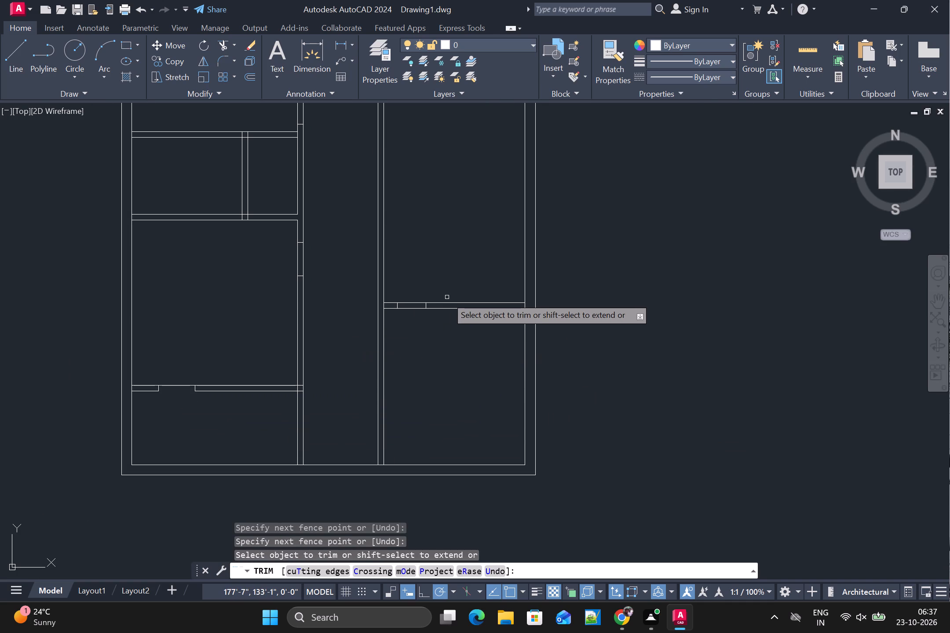
scroll(417, 298, "up", 1)
left_click(417, 306)
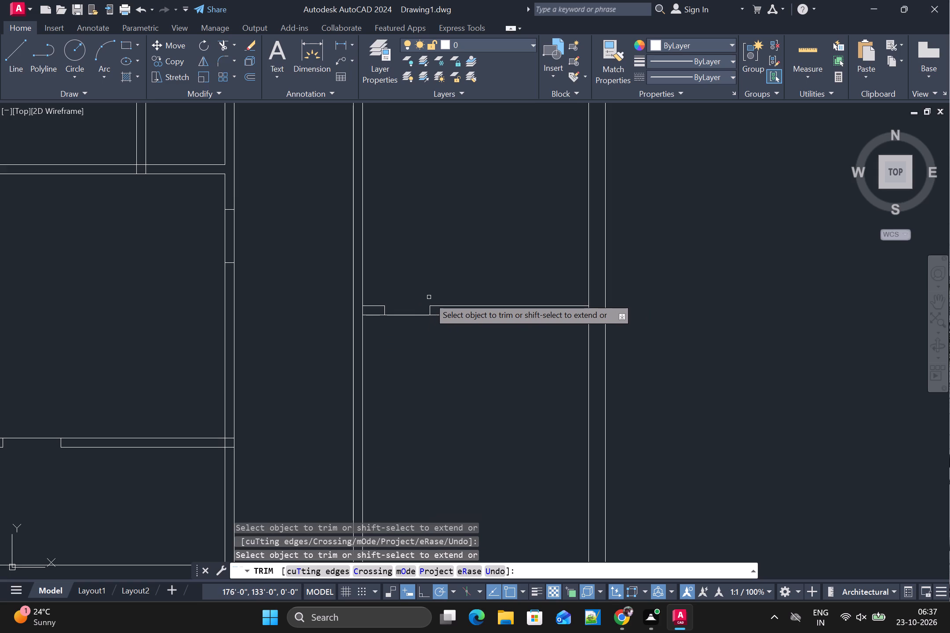
Trim the room-side line of the corridor's left wall between the opening marks just below the small left rooms.
scroll(324, 276, "down", 1)
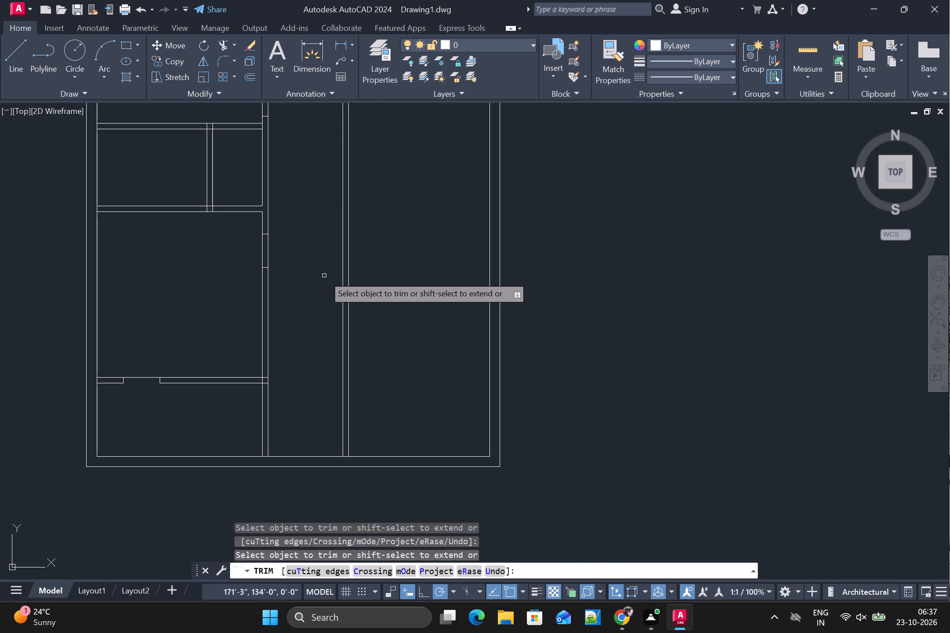
scroll(267, 248, "up", 2)
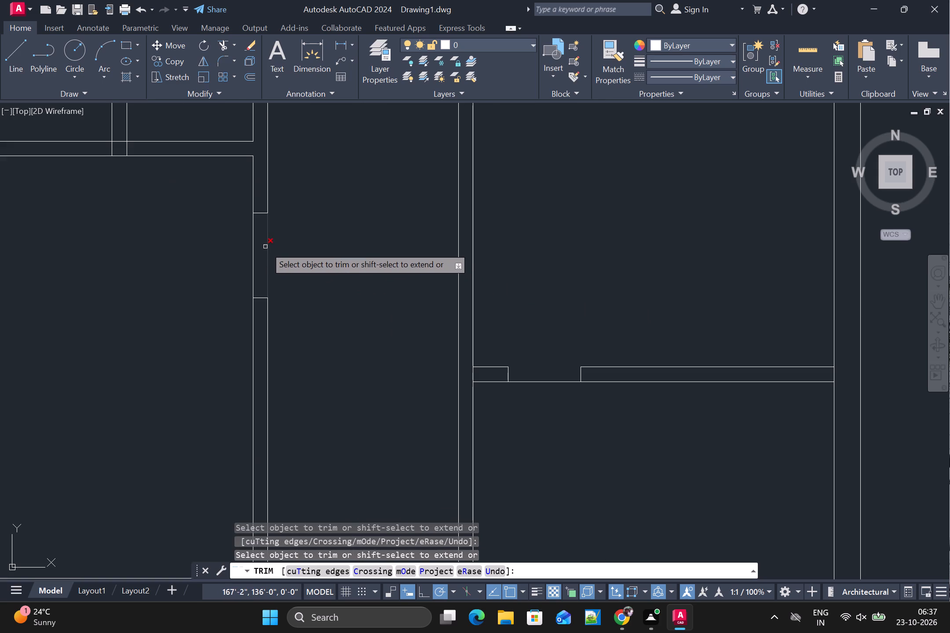
left_click_drag(259, 247, 242, 258)
scroll(239, 256, "down", 1)
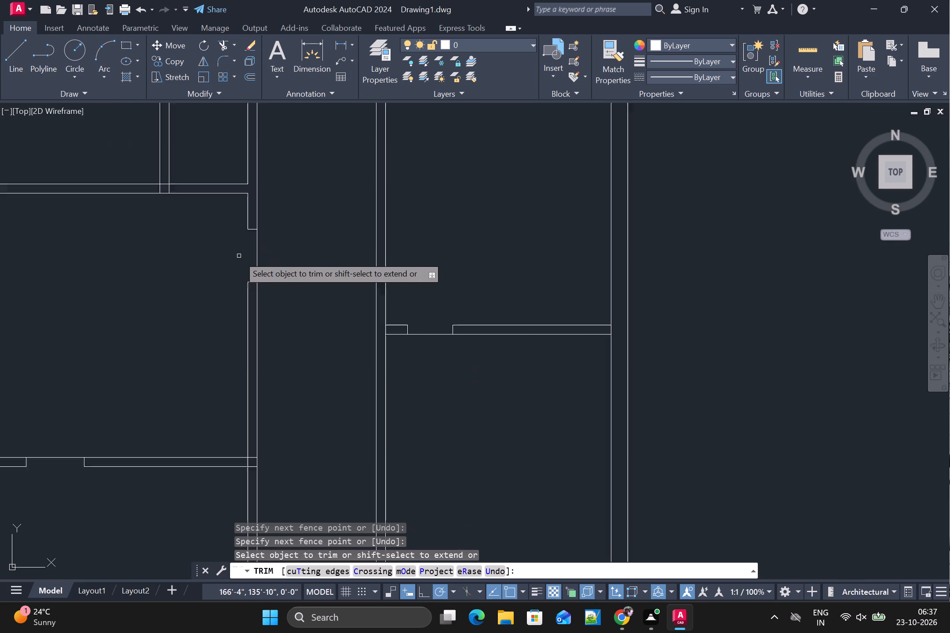
Trim the room-side line of the corridor's left wall between the opening marks just above the small left rooms.
scroll(239, 256, "down", 2)
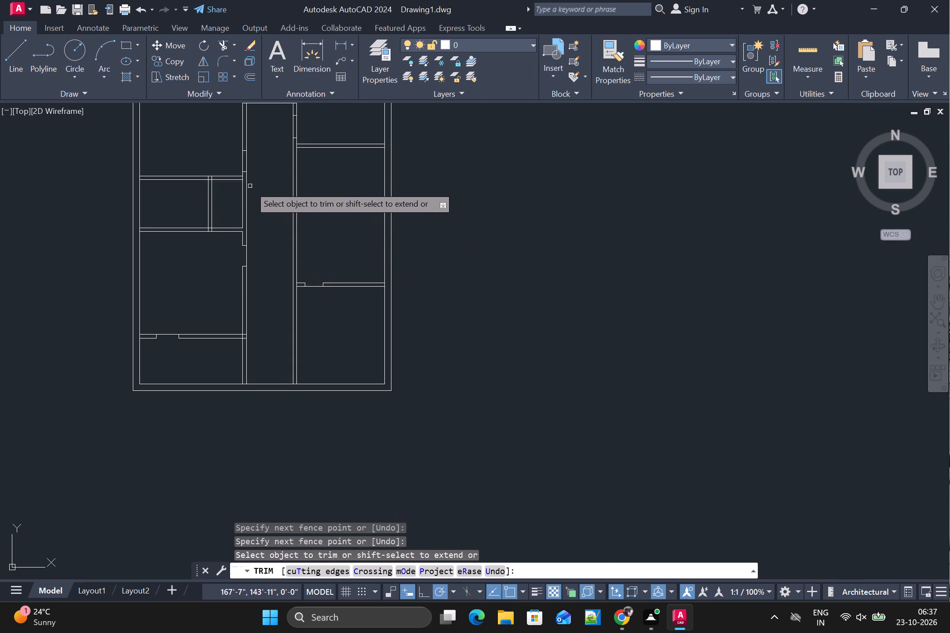
scroll(245, 167, "up", 3)
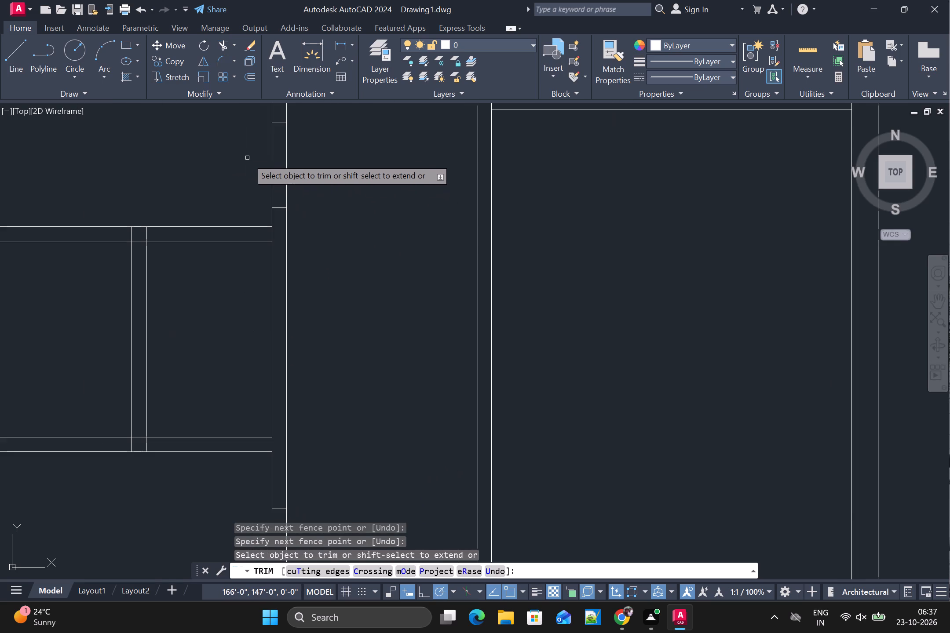
left_click(272, 157)
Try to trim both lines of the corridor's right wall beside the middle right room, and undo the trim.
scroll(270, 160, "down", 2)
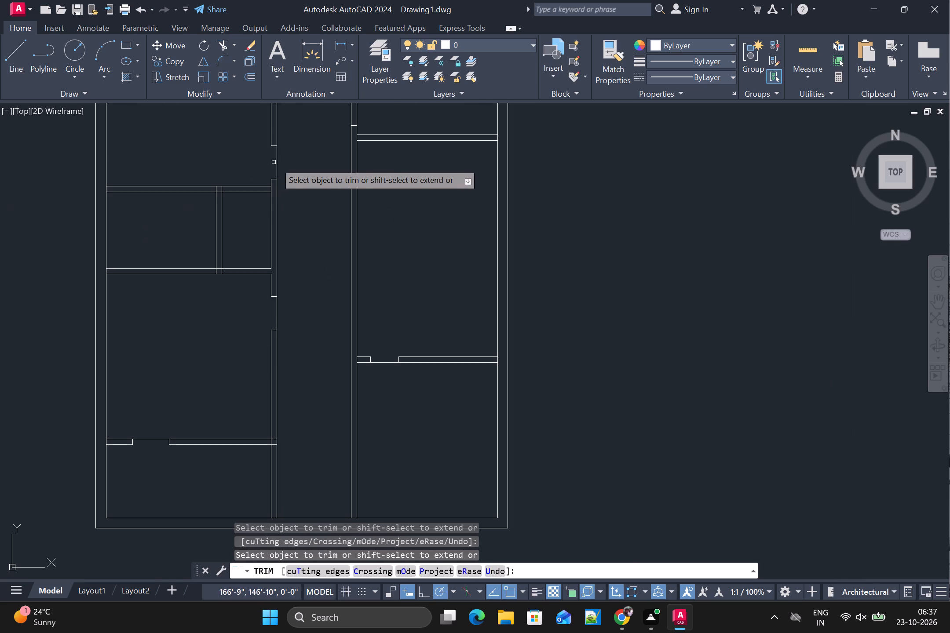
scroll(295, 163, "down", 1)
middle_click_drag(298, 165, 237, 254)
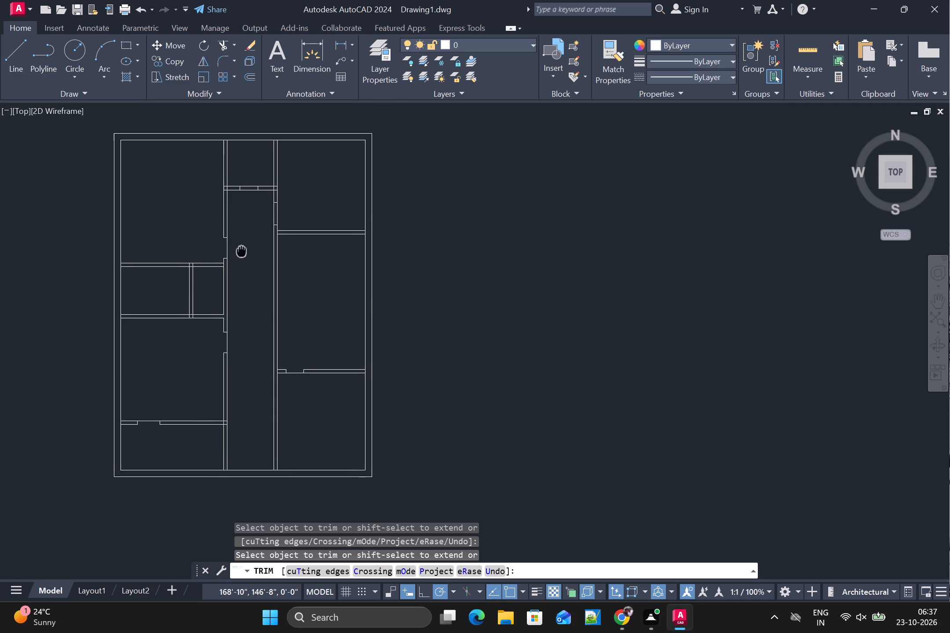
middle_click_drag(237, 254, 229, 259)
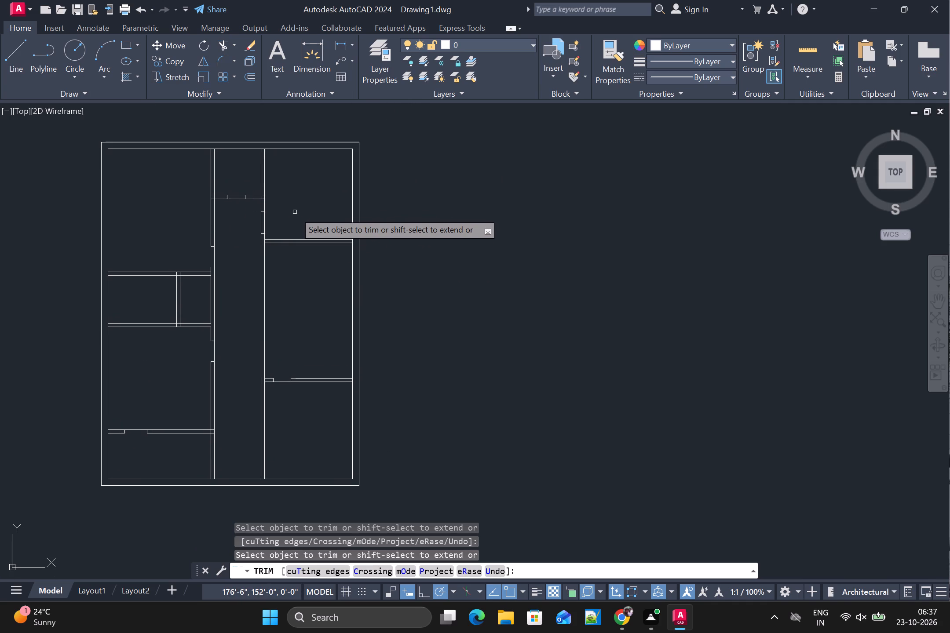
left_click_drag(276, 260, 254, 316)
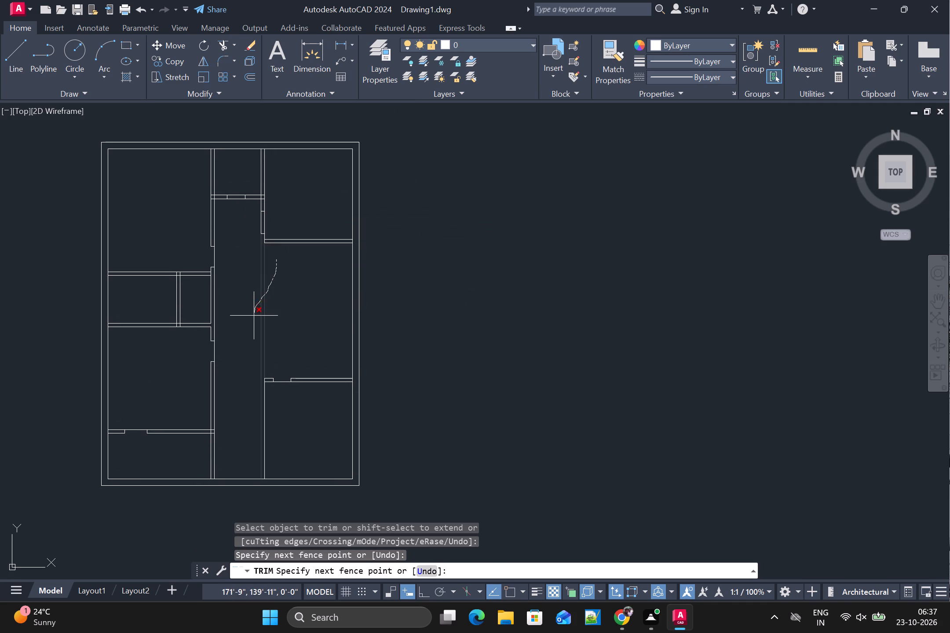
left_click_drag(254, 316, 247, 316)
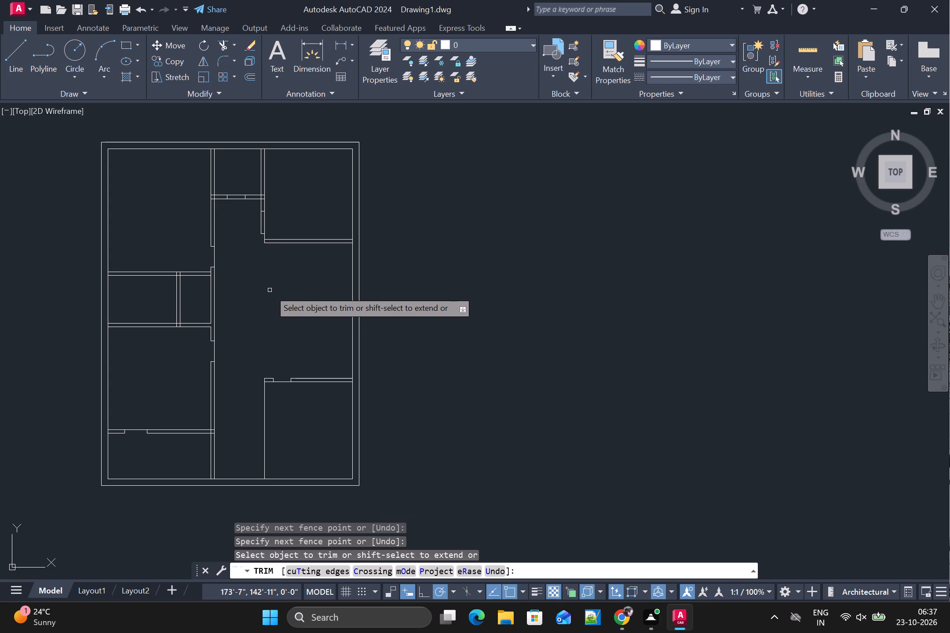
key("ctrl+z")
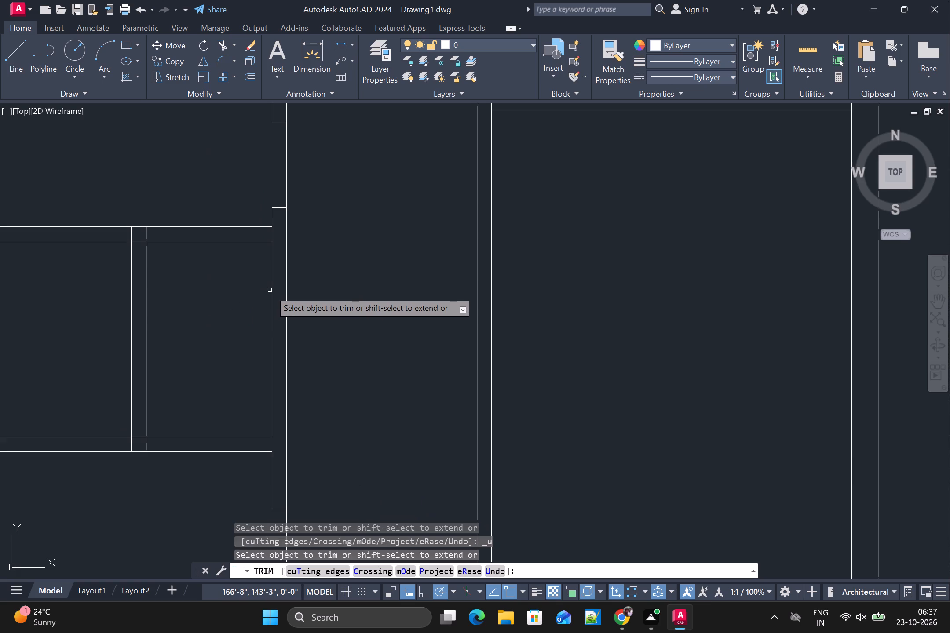
Trim the room-side line of the corridor's right wall between the upper-right room's two door opening marks.
scroll(266, 318, "down", 2)
scroll(373, 341, "down", 1)
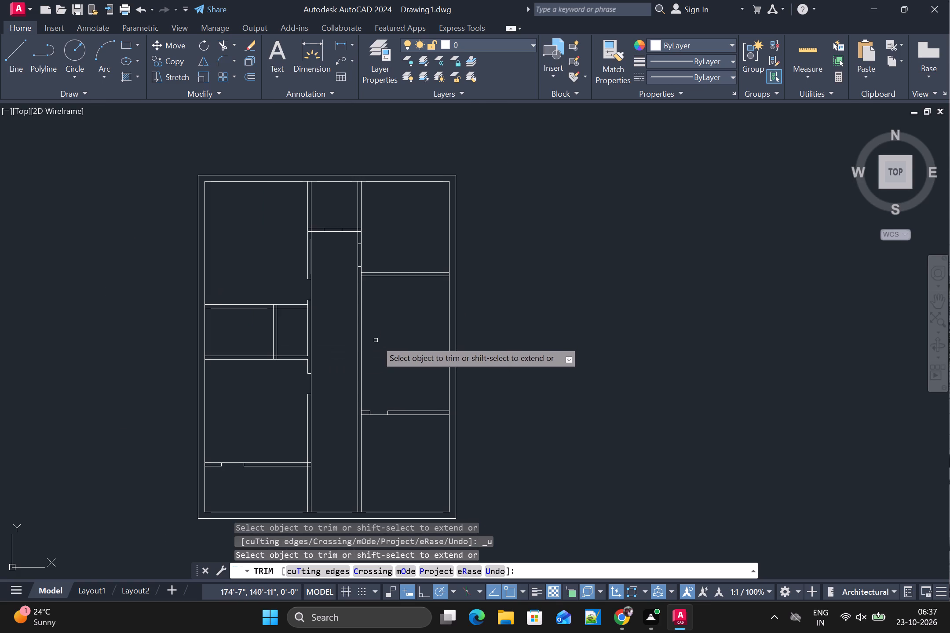
middle_click_drag(376, 340, 295, 304)
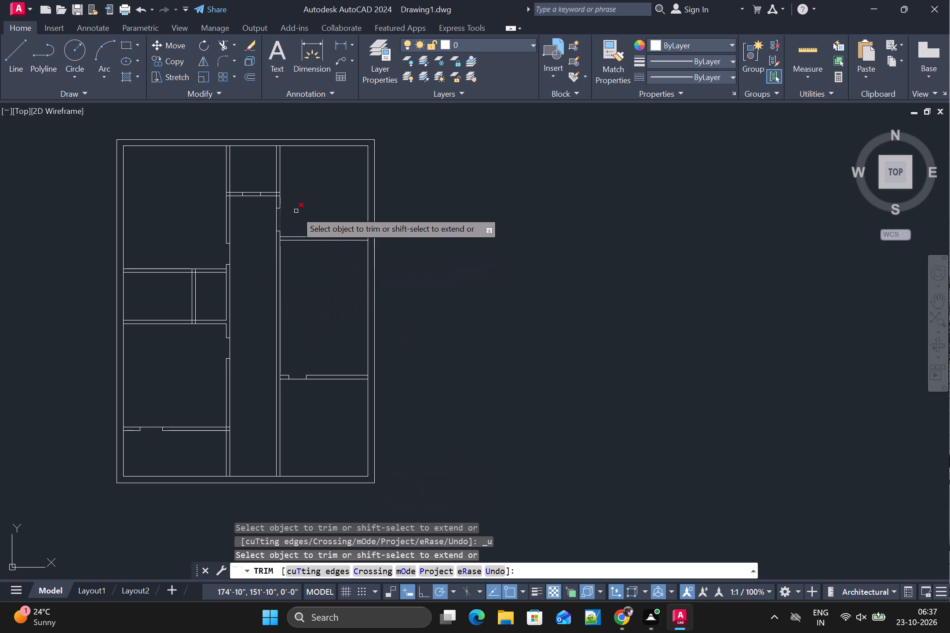
scroll(293, 211, "up", 3)
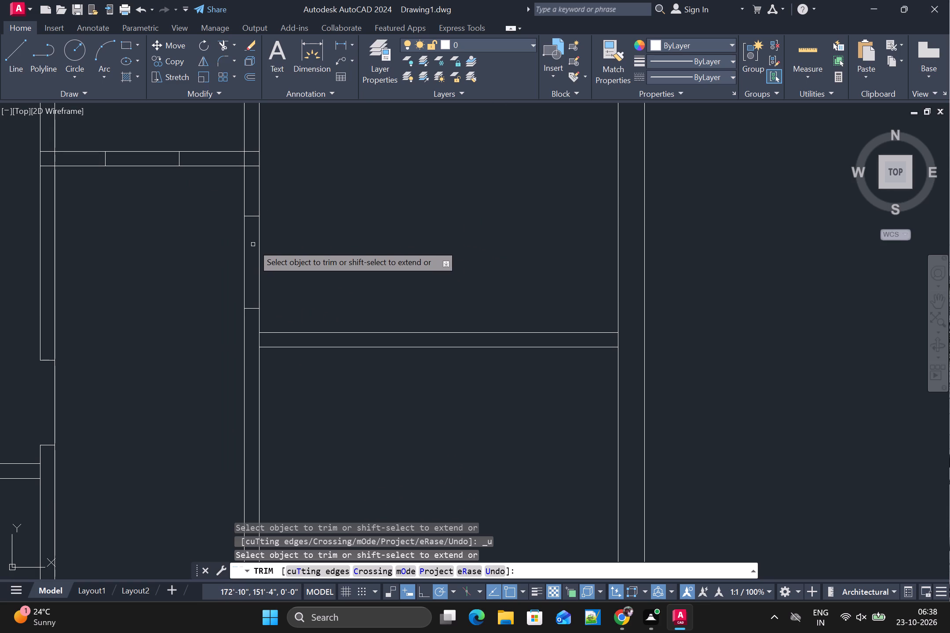
left_click_drag(257, 245, 273, 254)
Trim the upper line of the partition at the corridor's top end between its two door opening marks.
scroll(273, 251, "down", 1)
scroll(197, 186, "up", 1)
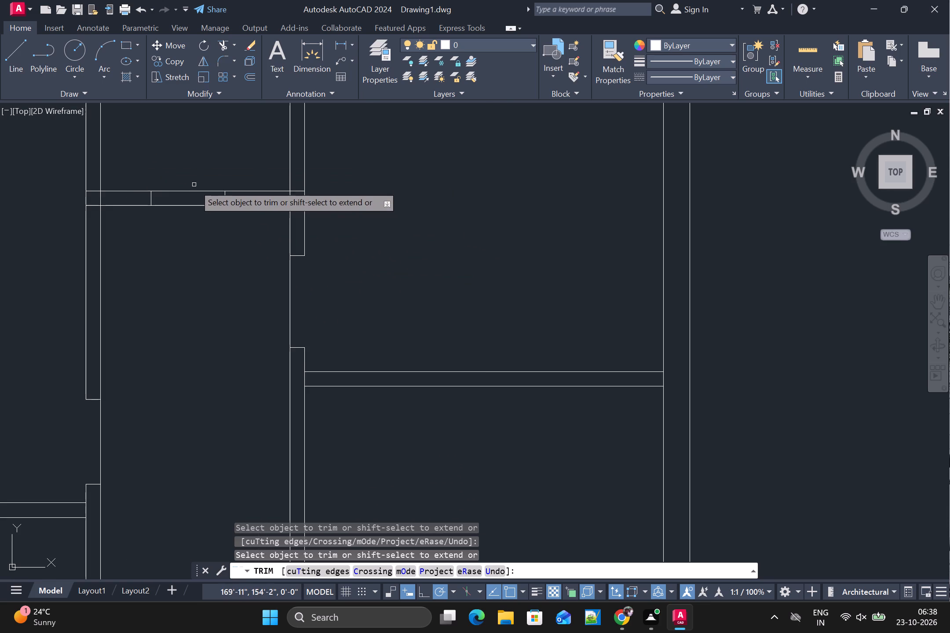
left_click_drag(191, 185, 194, 193)
scroll(203, 192, "down", 2)
scroll(281, 216, "down", 1)
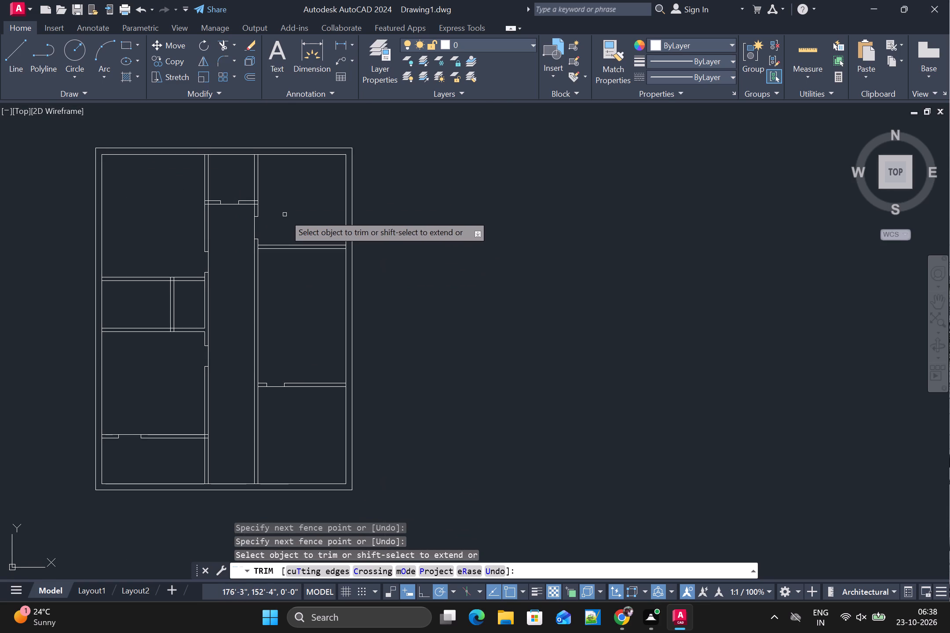
middle_click_drag(281, 215, 247, 208)
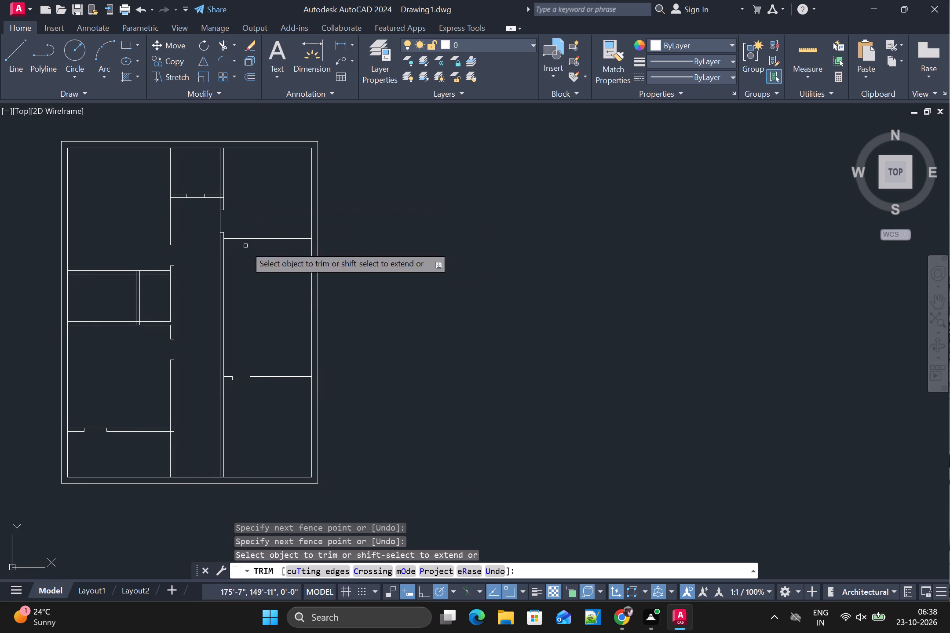
key("Escape")
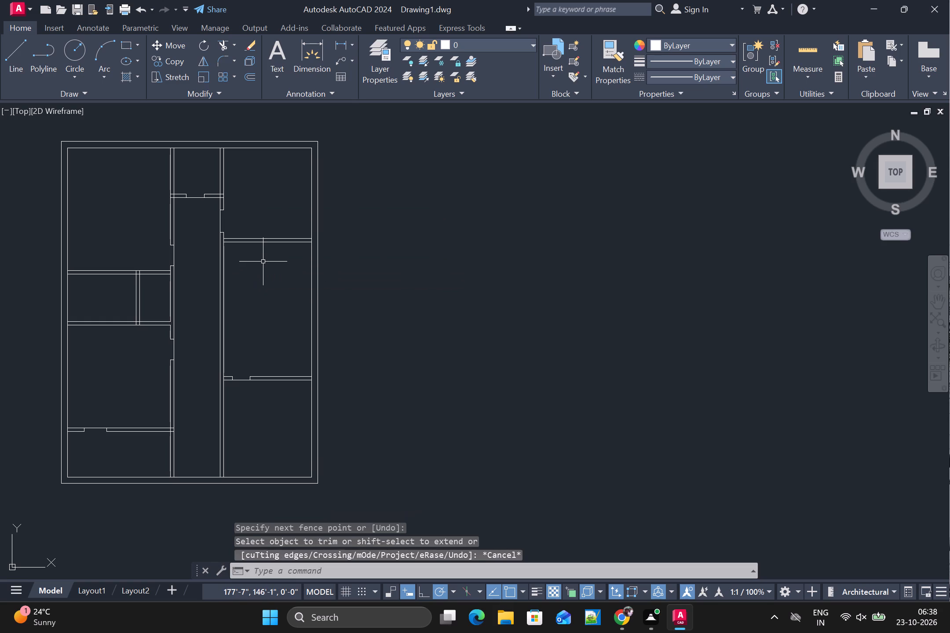
Extend both lines of the upper-right room's lower partition across the corridor's right wall to its corridor-side line.
type("EX")
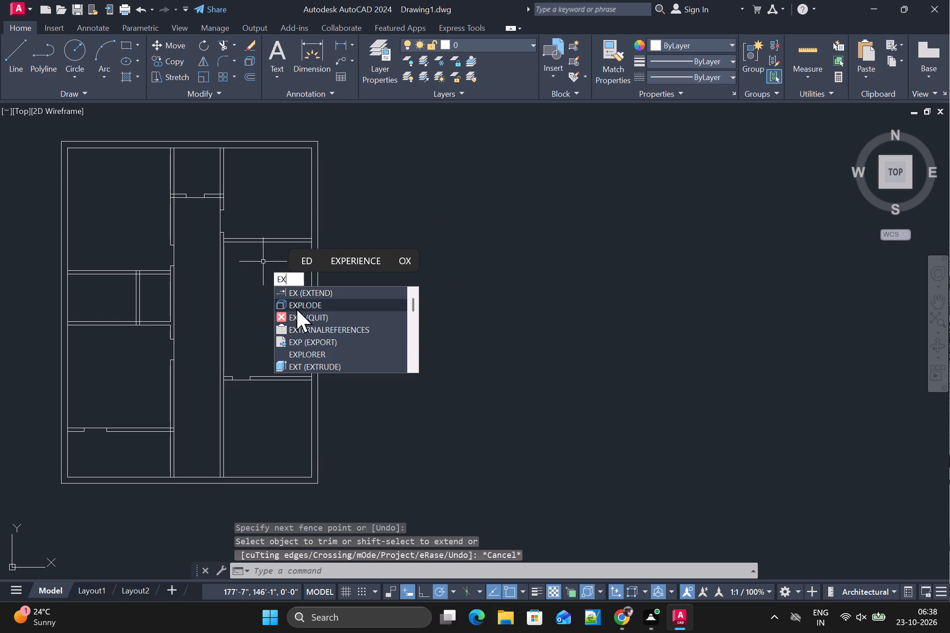
left_click(305, 296)
scroll(223, 236, "up", 3)
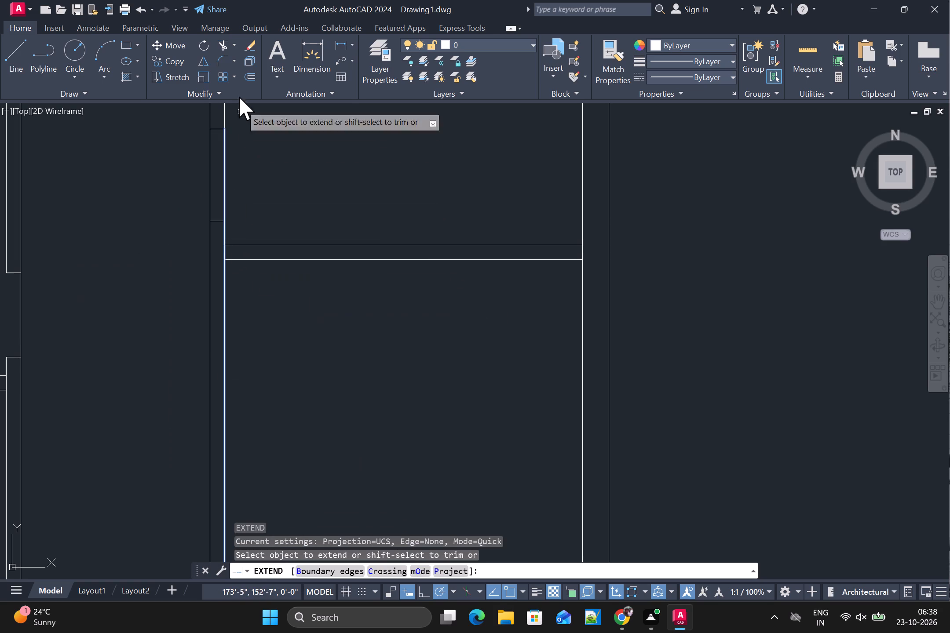
scroll(225, 209, "down", 3)
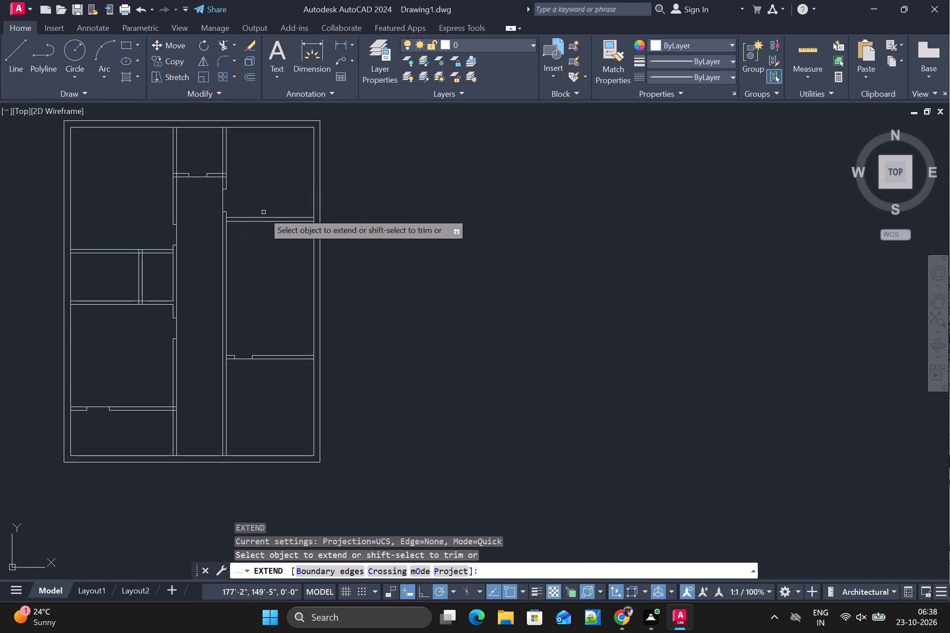
scroll(264, 212, "up", 3)
left_click(210, 235)
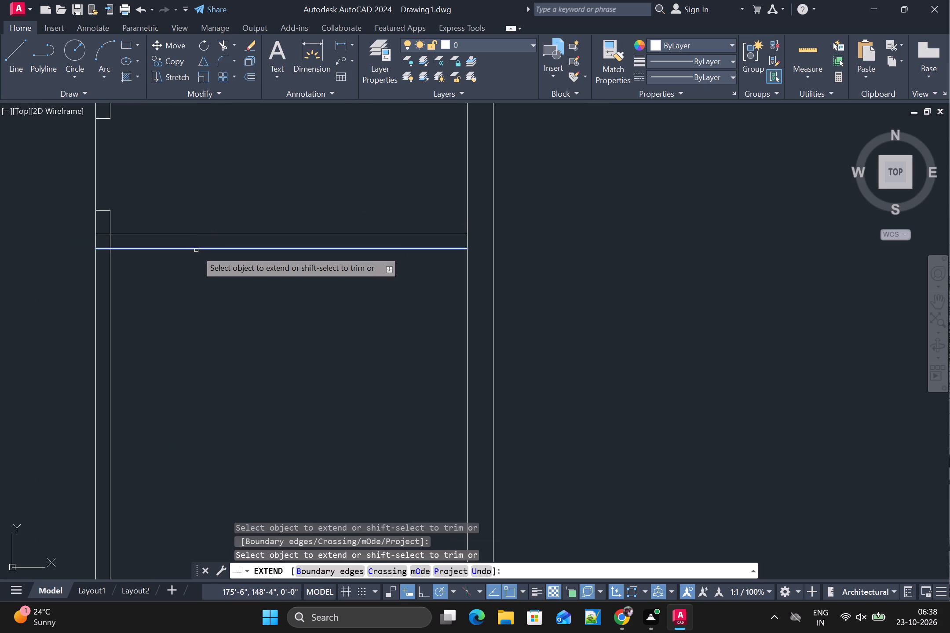
left_click(196, 250)
Extend both lines of the lower-right room's upper partition across the corridor's right wall to its corridor-side line.
scroll(202, 255, "down", 4)
scroll(201, 363, "up", 3)
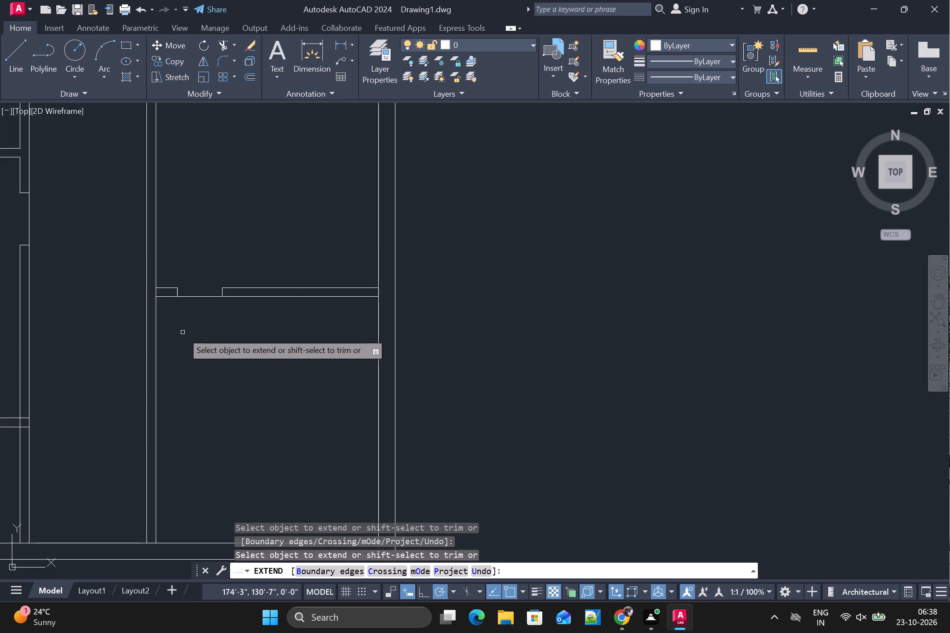
left_click(164, 288)
left_click(166, 297)
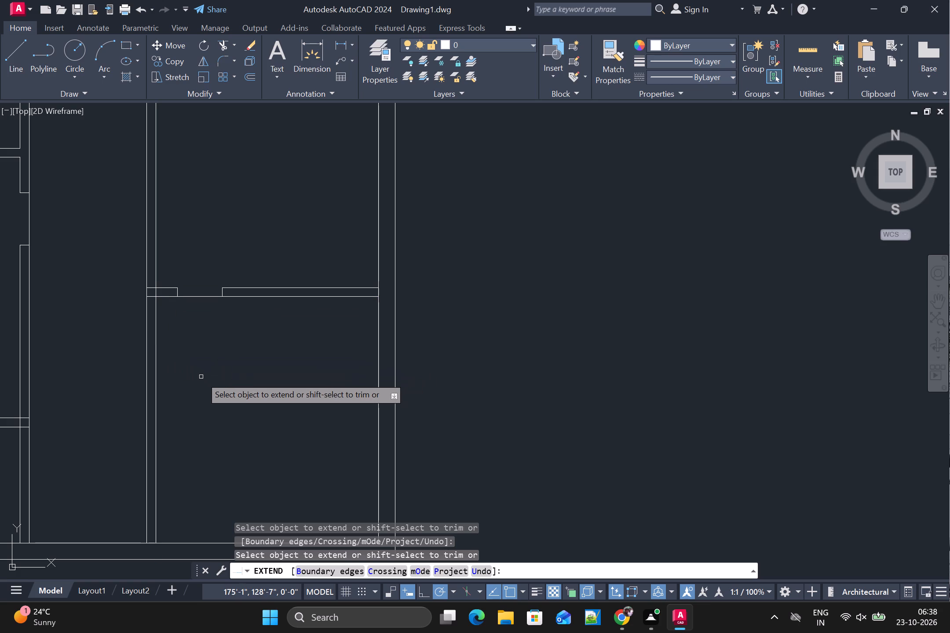
key("Escape")
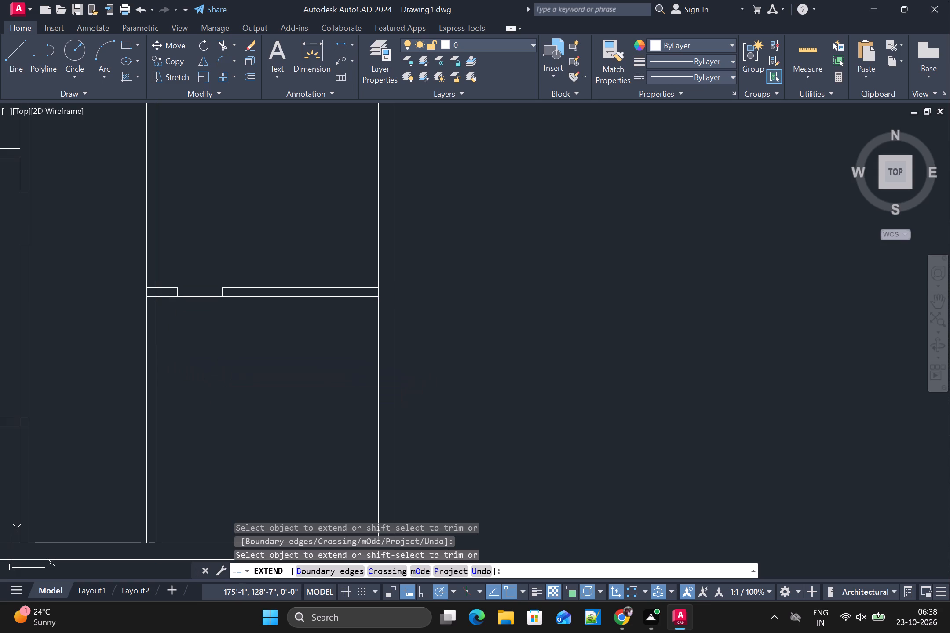
Trim both lines of the corridor's right wall between the two right-side partitions, opening the middle right room to the corridor.
type("TR")
key("Return")
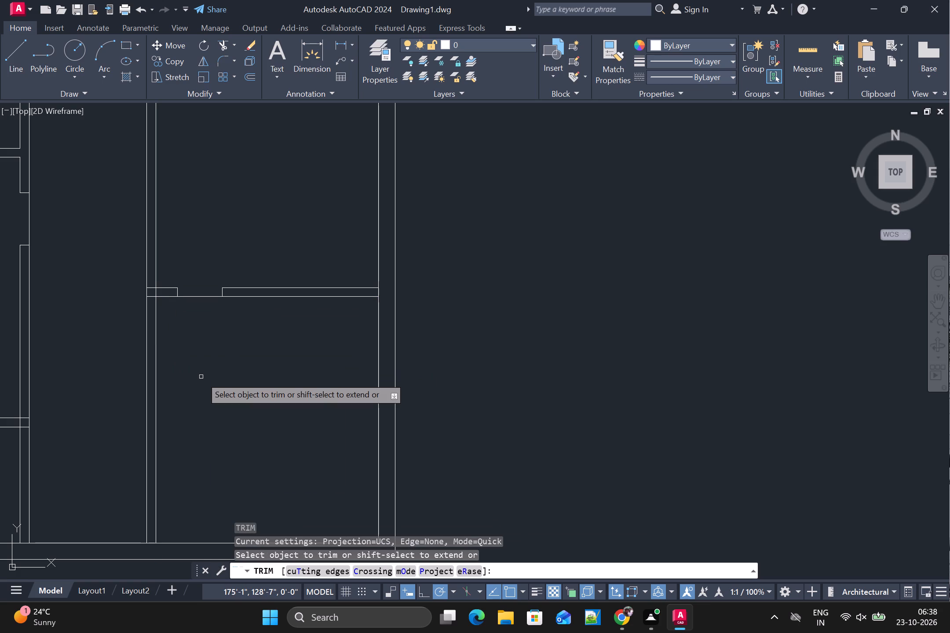
scroll(44, 4, "down", 2)
scroll(170, 338, "down", 1)
scroll(212, 280, "down", 1)
left_click_drag(211, 228, 168, 240)
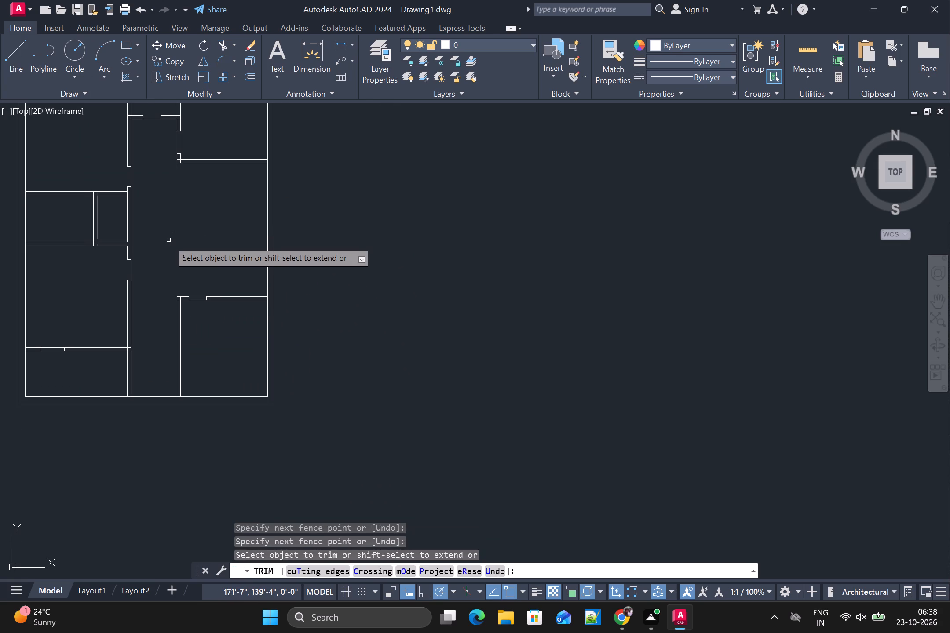
Look over the whole floor plan, checking the trimmed door openings and the open middle right area.
scroll(169, 240, "down", 1)
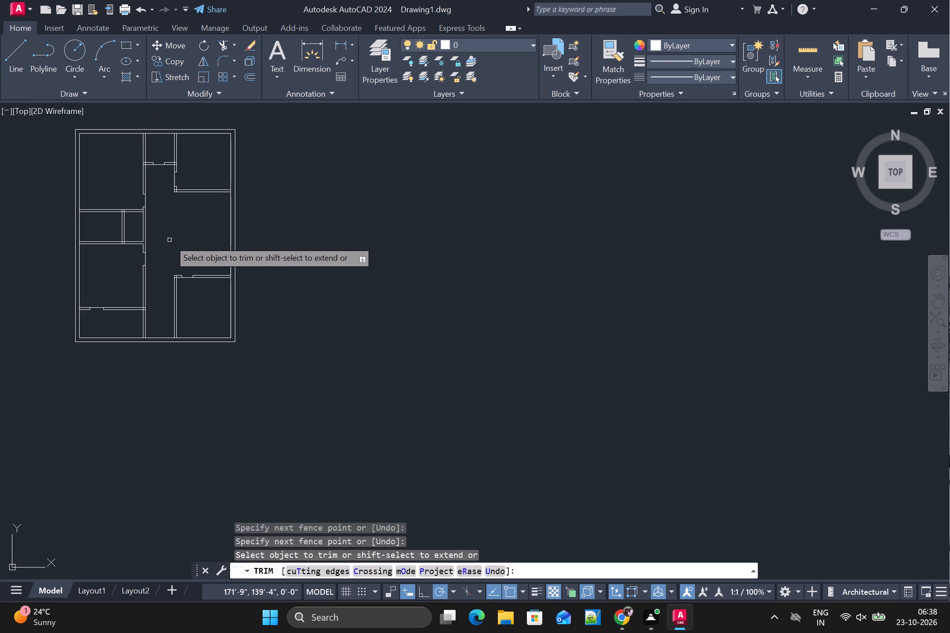
scroll(169, 240, "down", 1)
scroll(169, 240, "up", 2)
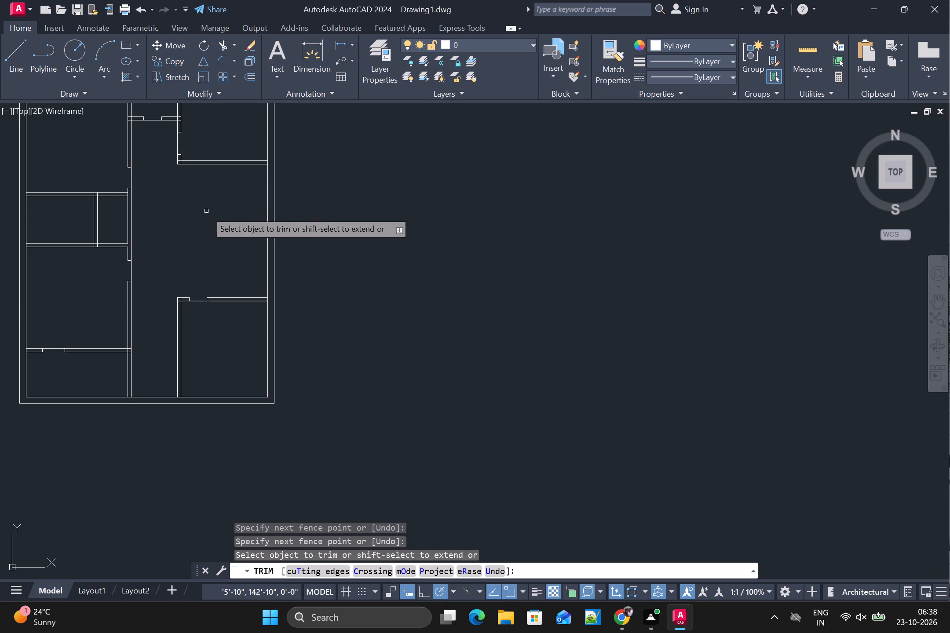
scroll(206, 211, "down", 2)
scroll(208, 211, "up", 1)
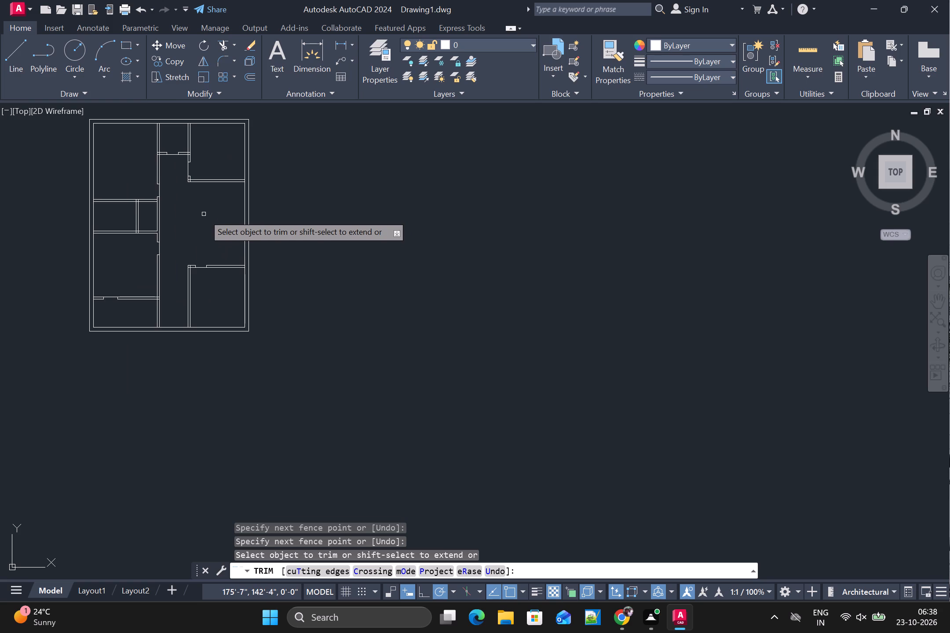
middle_click_drag(212, 215, 355, 246)
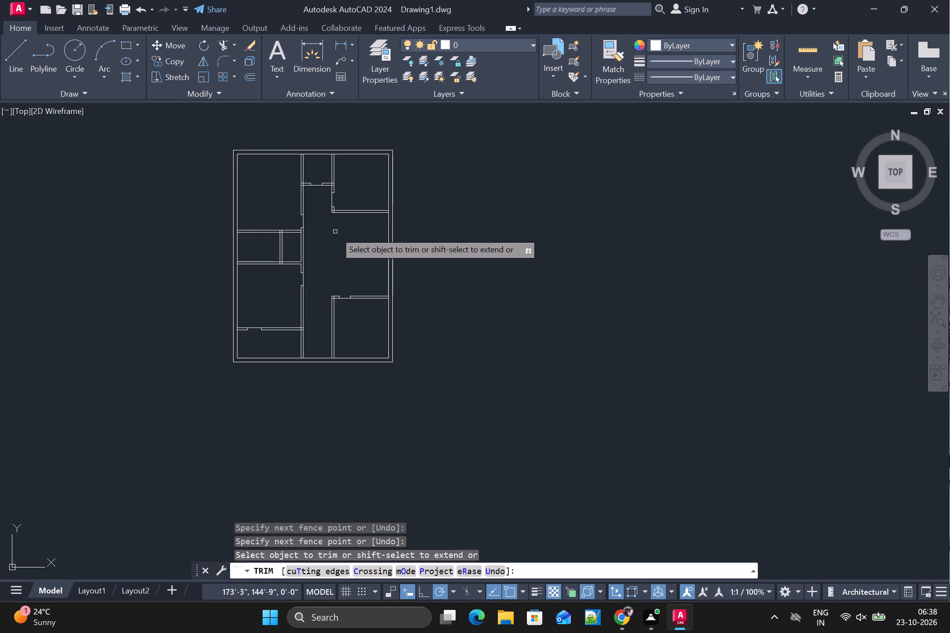
scroll(335, 231, "up", 1)
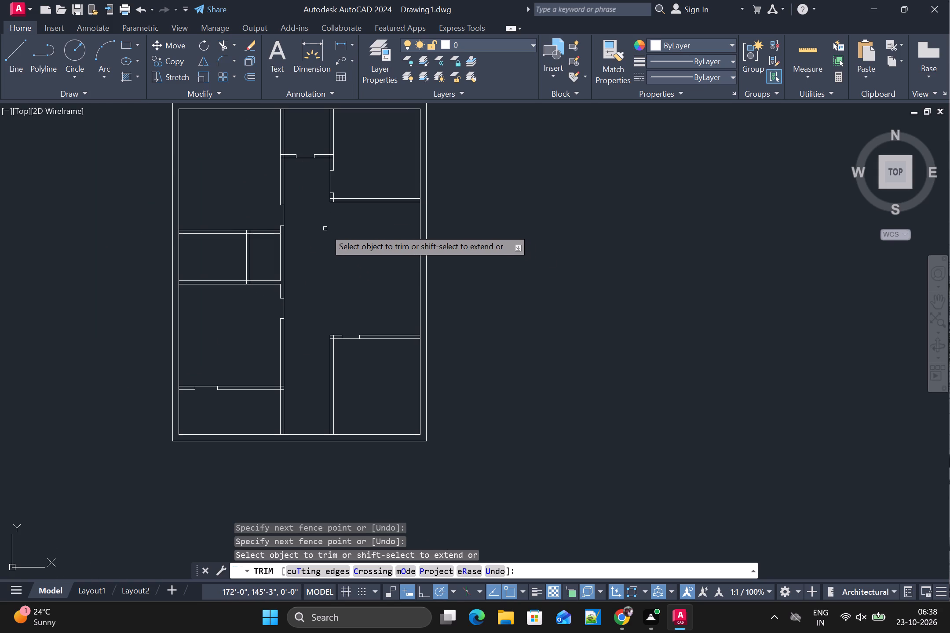
key("Escape")
key("grave")
key("Escape")
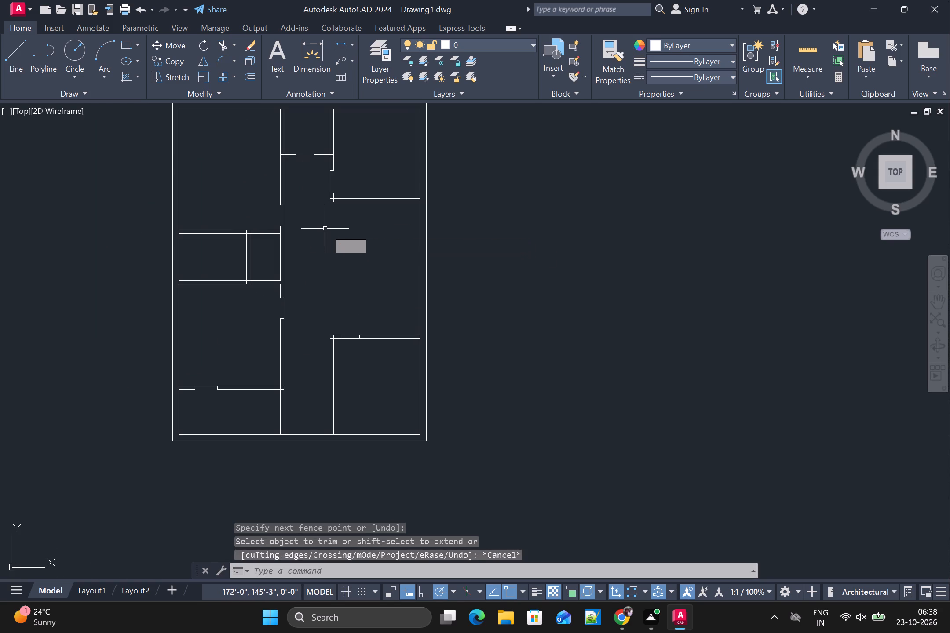
Offset the inner line of the left outer wall 4' into the rooms, using the Through option.
key("o")
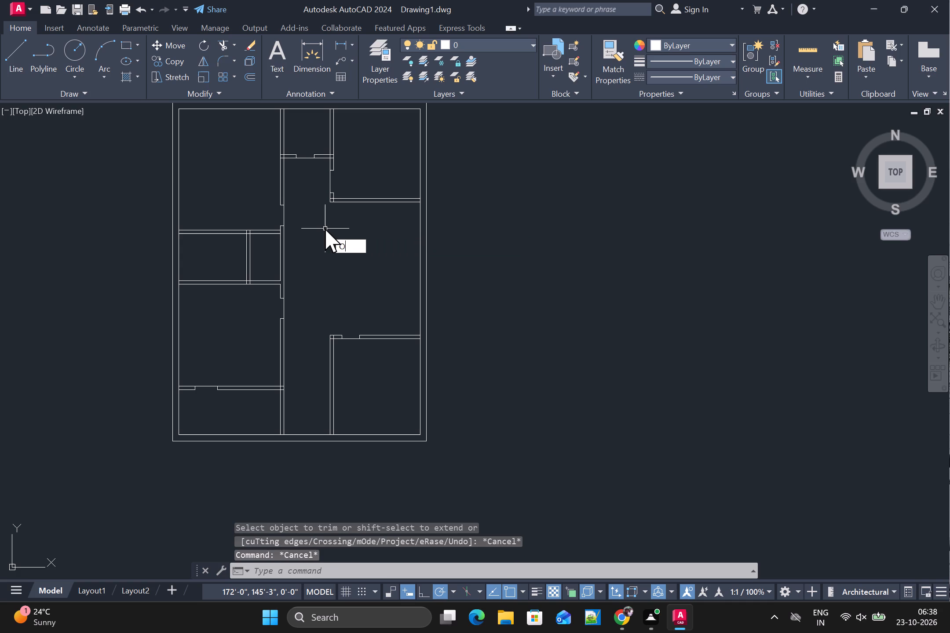
key("Return")
type("T")
key("space")
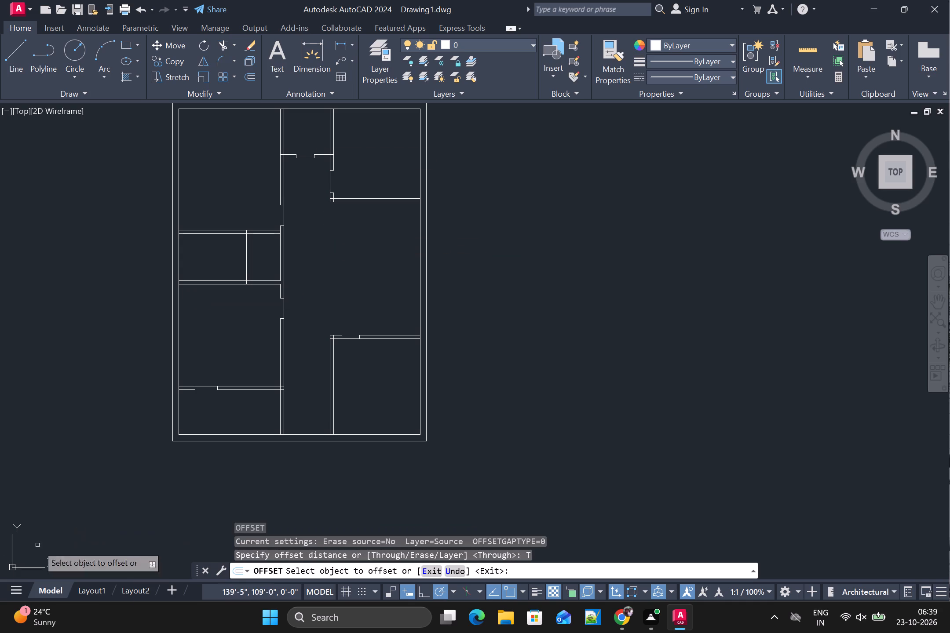
left_click(180, 416)
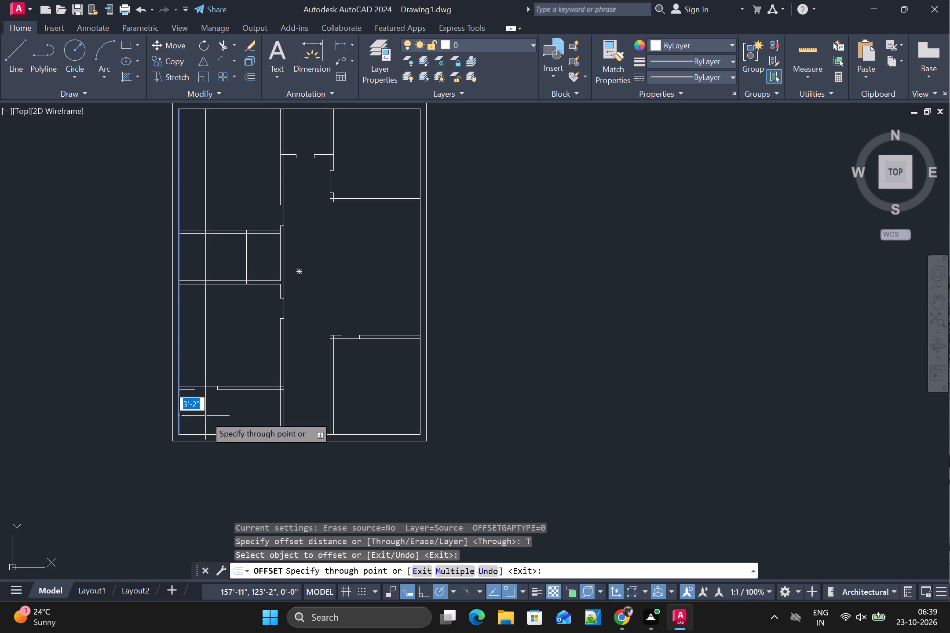
key("4")
key("apostrophe")
key("Return")
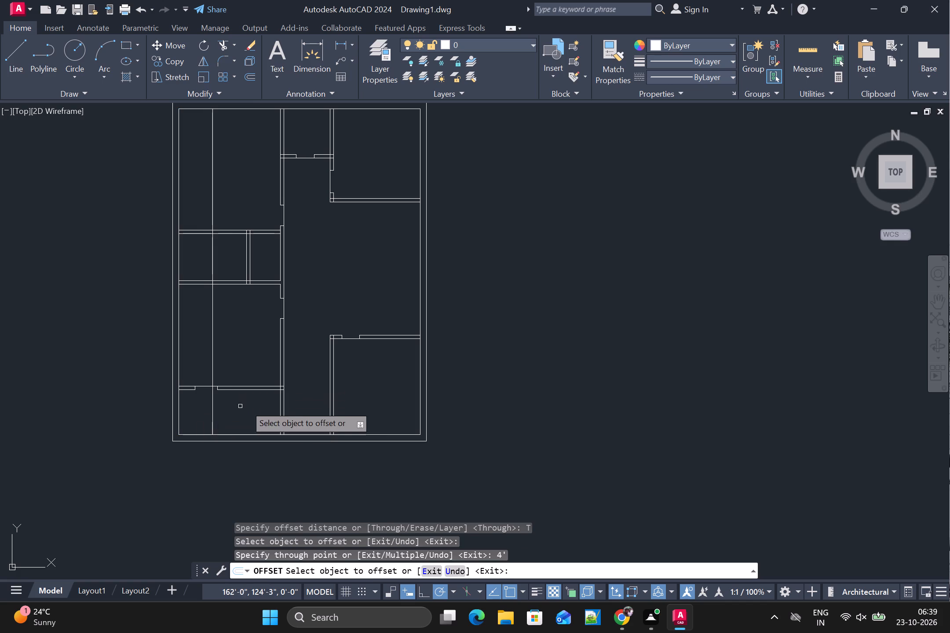
Offset the new vertical line inside the left outer wall 5" further into the rooms to form a partition.
left_click(213, 416)
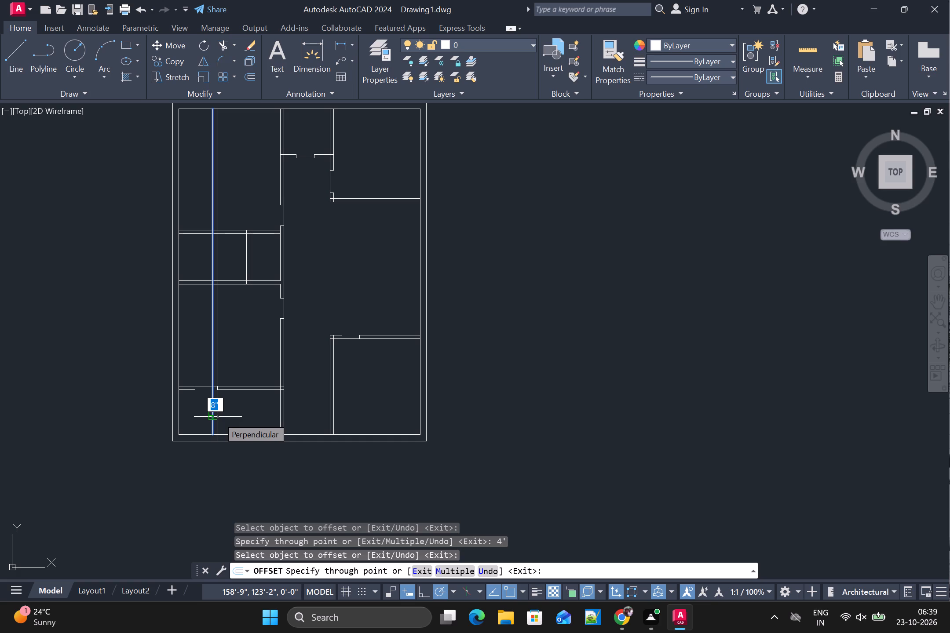
key("5")
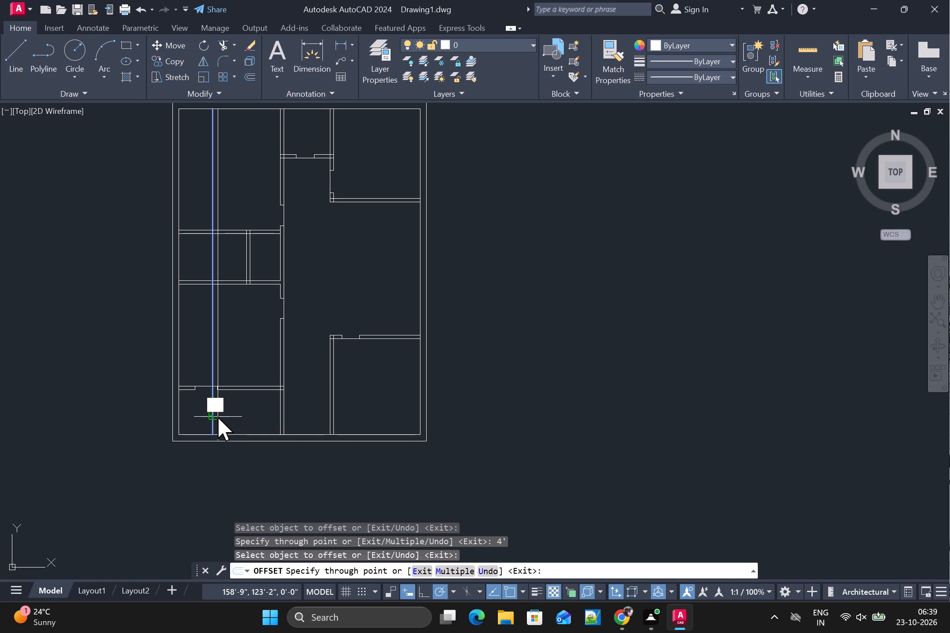
key("shift+quotedbl")
key("Return")
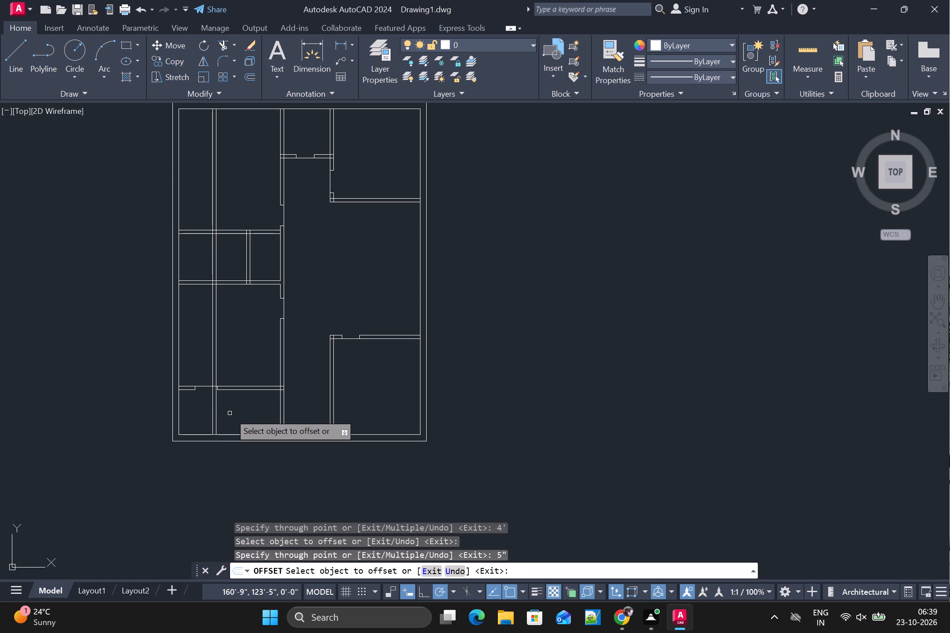
key("Escape")
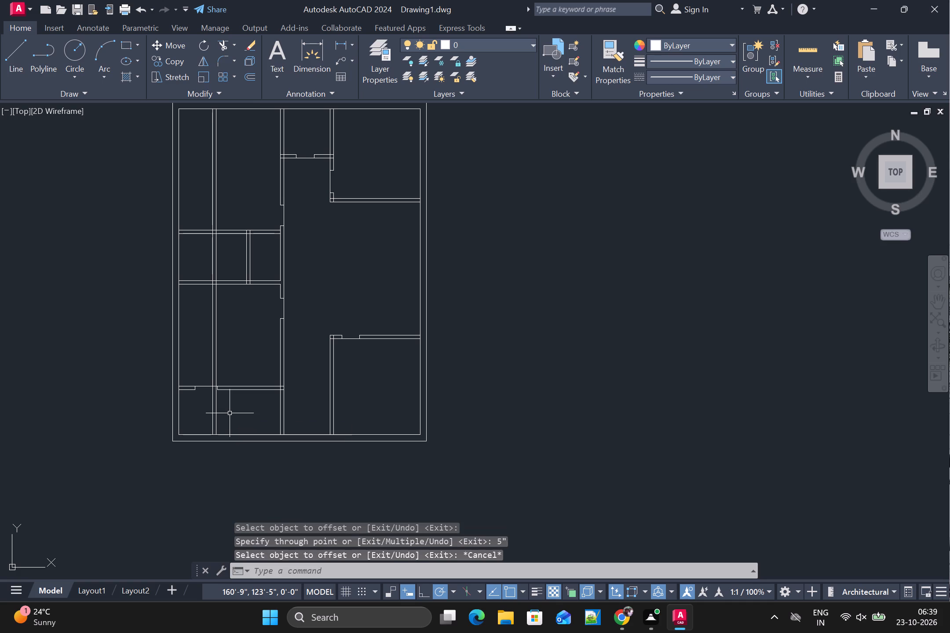
Trim both lines of the new vertical partition out of the large lower-left room, between its two horizontal partitions.
type("TR")
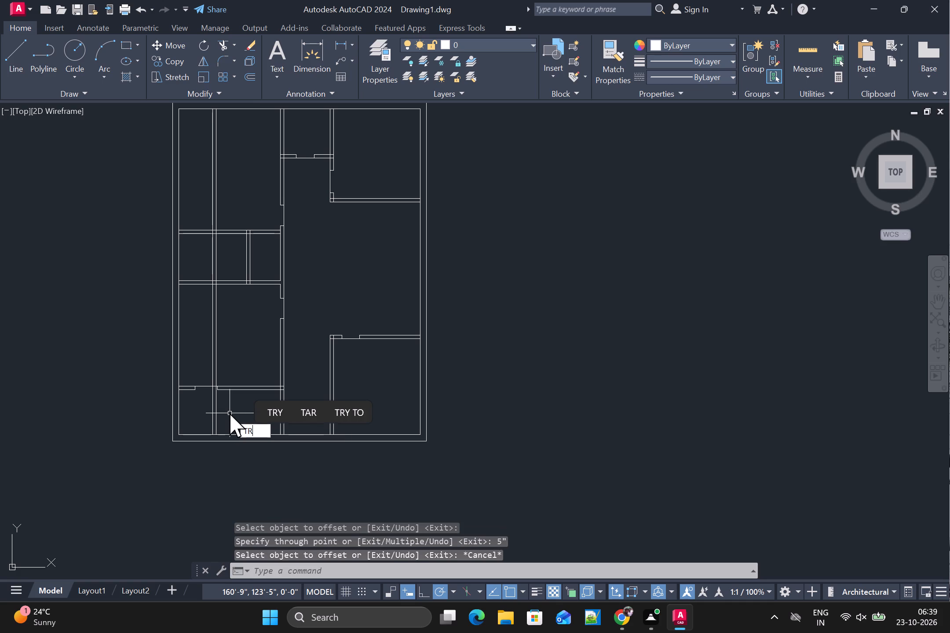
key("Return")
scroll(216, 315, "up", 2)
left_click_drag(227, 320, 229, 326)
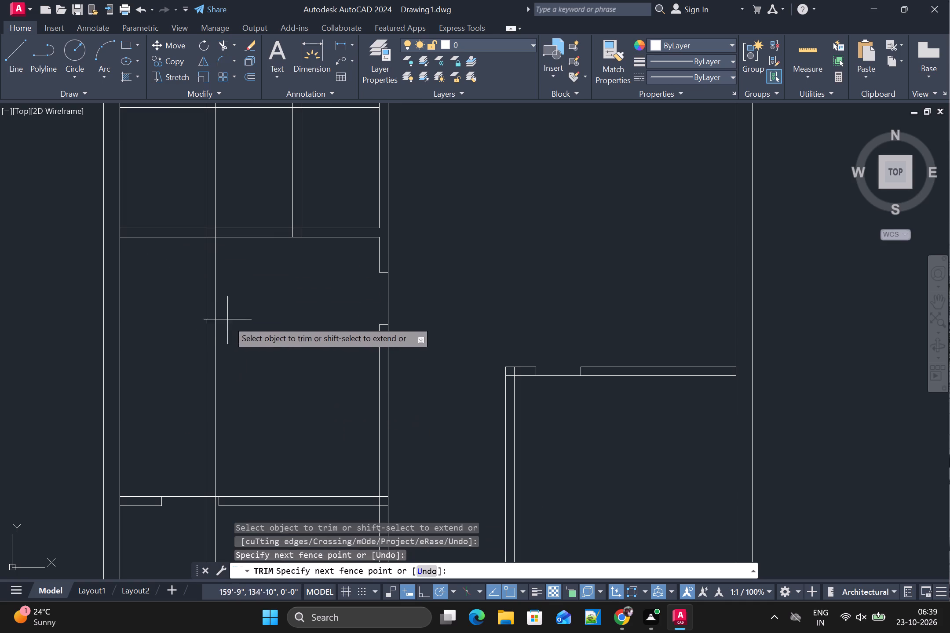
left_click_drag(229, 326, 157, 372)
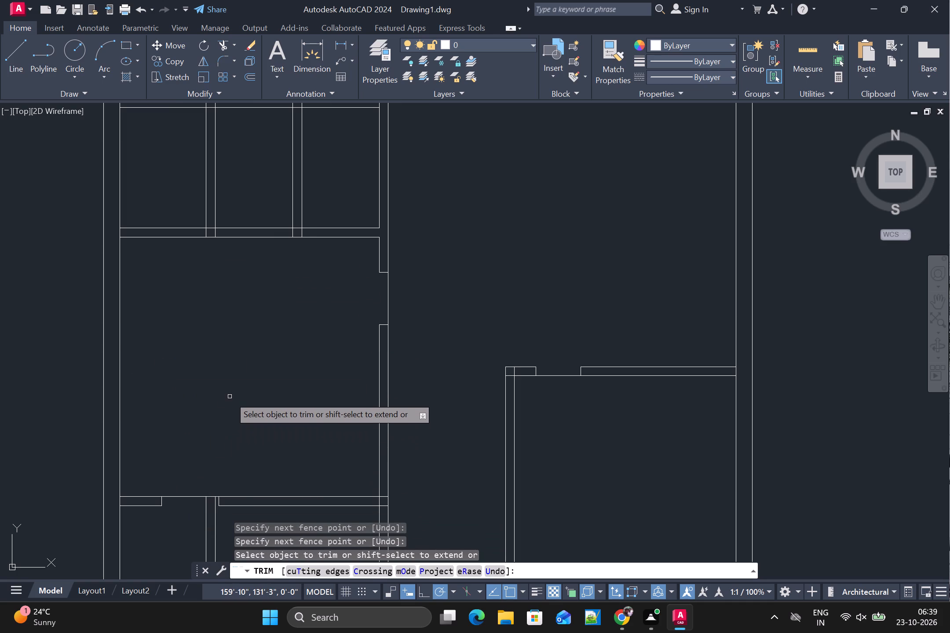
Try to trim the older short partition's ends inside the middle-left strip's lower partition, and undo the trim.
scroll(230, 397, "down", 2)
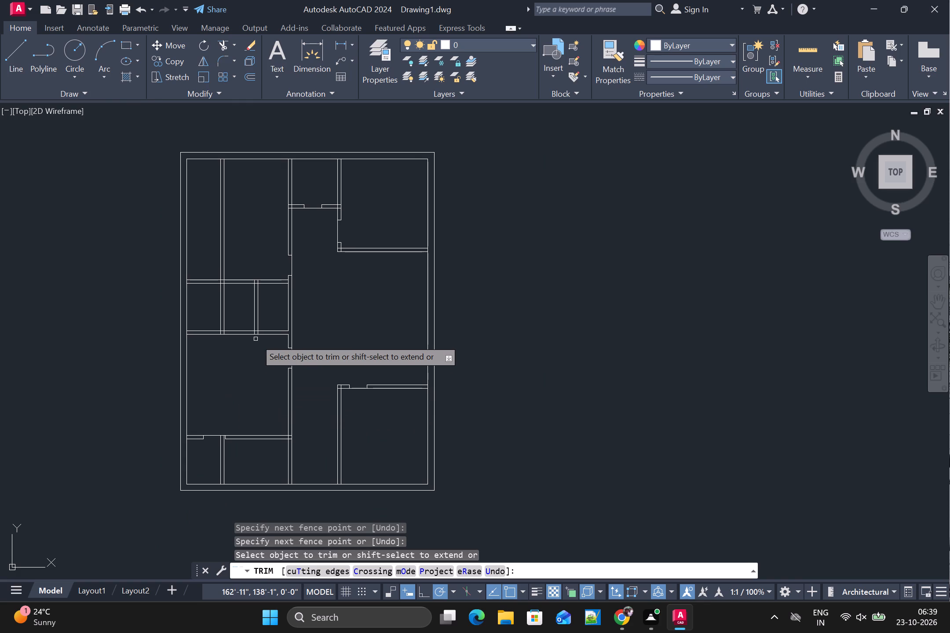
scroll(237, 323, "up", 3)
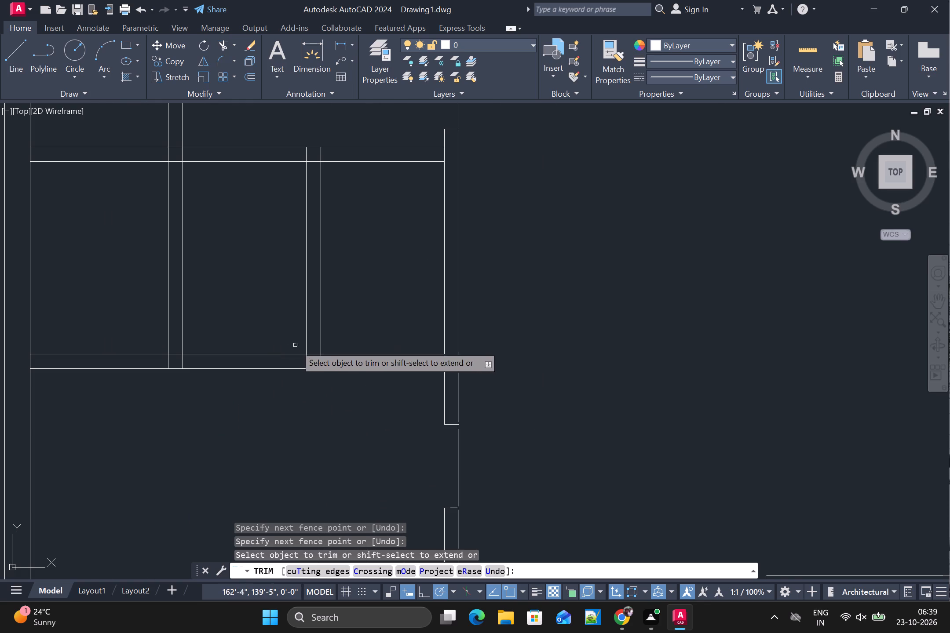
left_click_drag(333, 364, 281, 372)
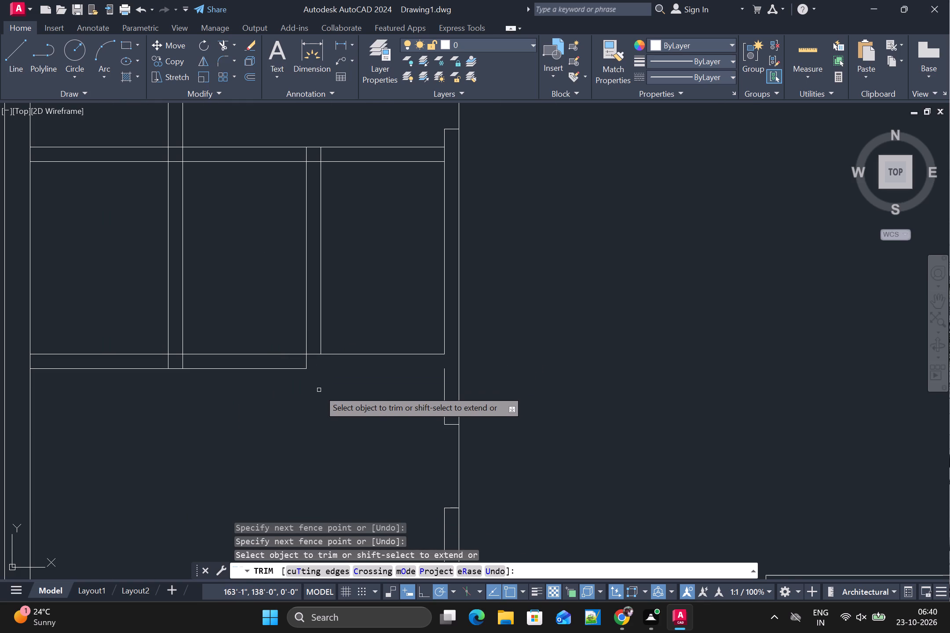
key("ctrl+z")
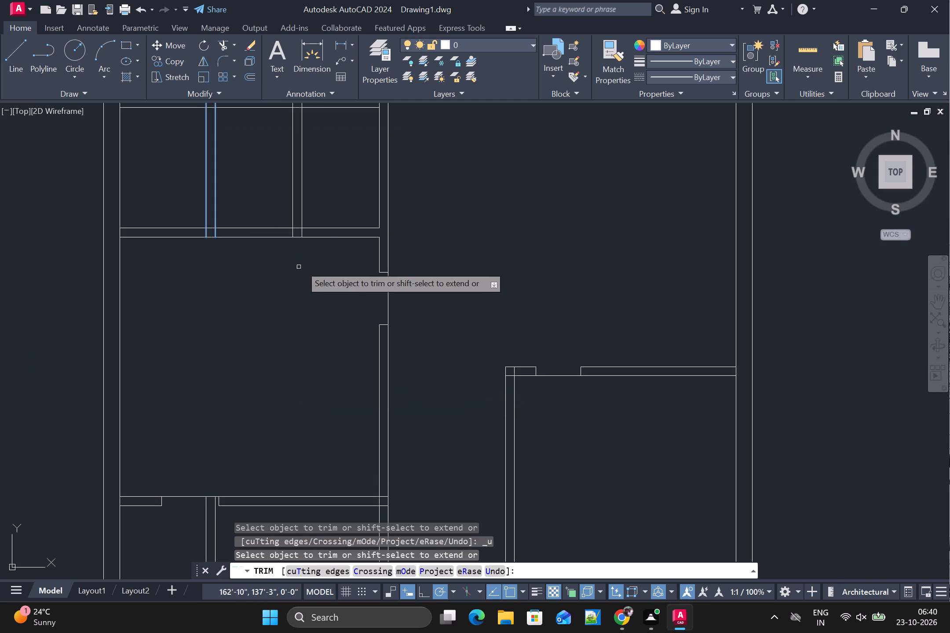
Trim the lines of both vertical partitions out of the thickness of the middle-left strip's lower horizontal partition.
scroll(306, 263, "up", 2)
left_click_drag(314, 186, 247, 193)
scroll(65, 167, "up", 1)
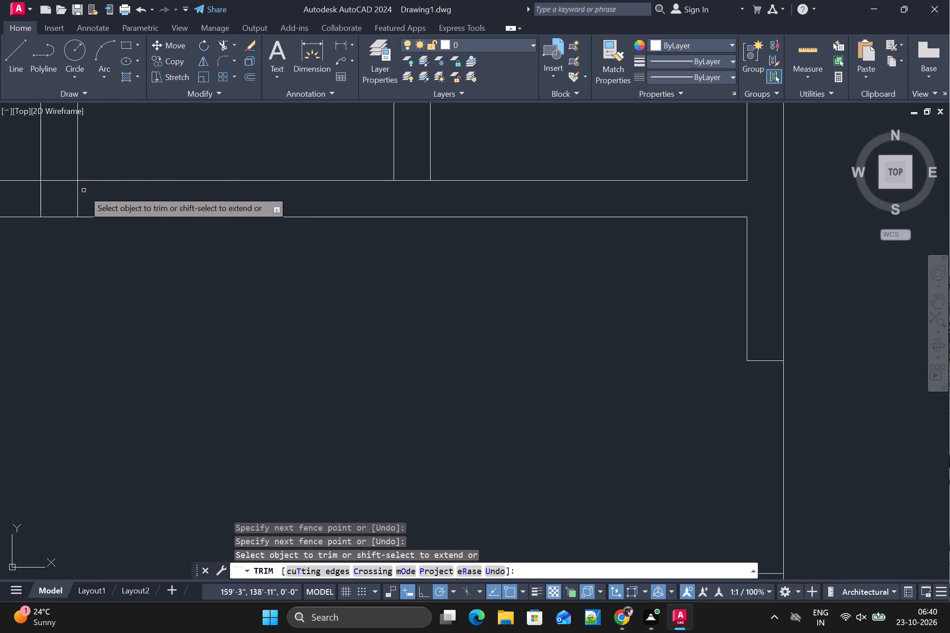
left_click_drag(87, 191, 27, 196)
scroll(24, 193, "down", 3)
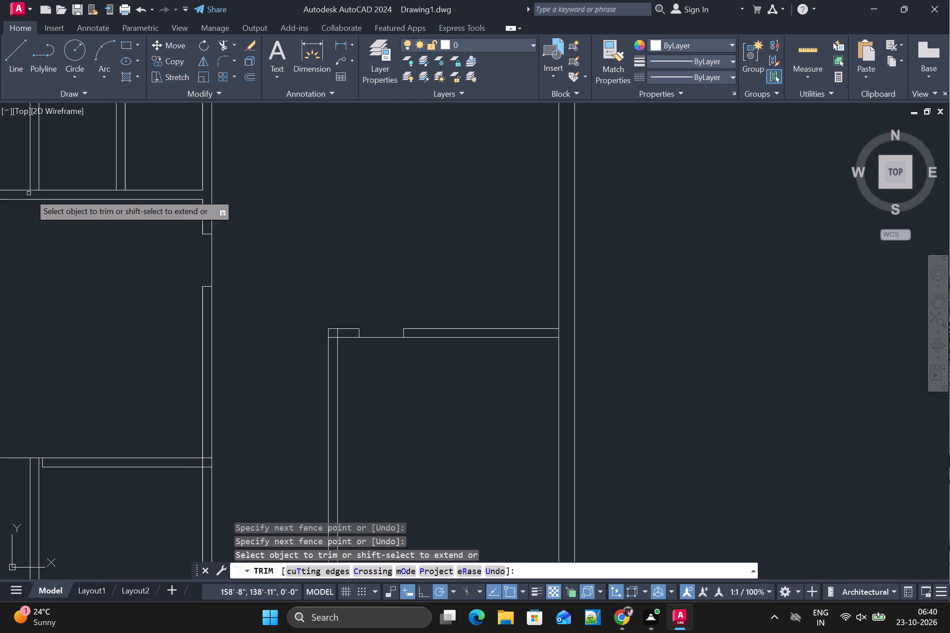
Trim the lines of both vertical partitions out of the thickness of the middle-left strip's upper horizontal partition.
scroll(165, 204, "down", 2)
scroll(153, 152, "up", 4)
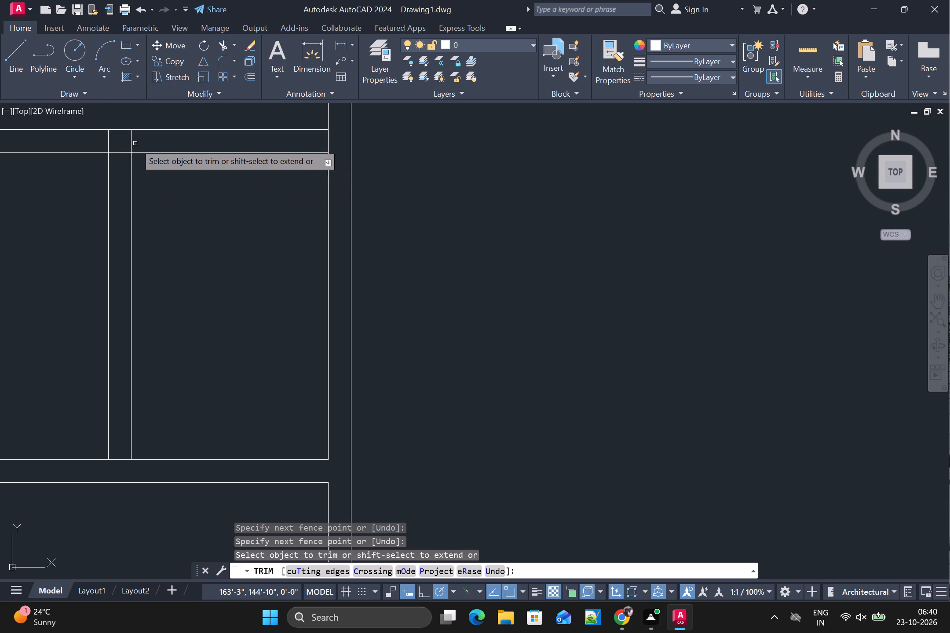
left_click_drag(142, 138, 90, 140)
scroll(91, 135, "down", 3)
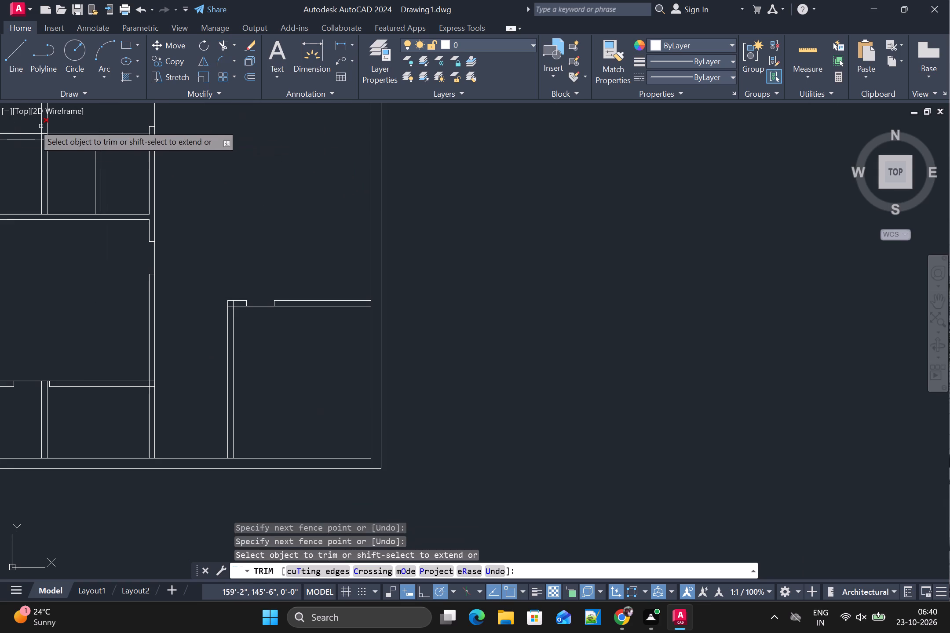
scroll(52, 135, "up", 2)
left_click_drag(51, 142, 49, 142)
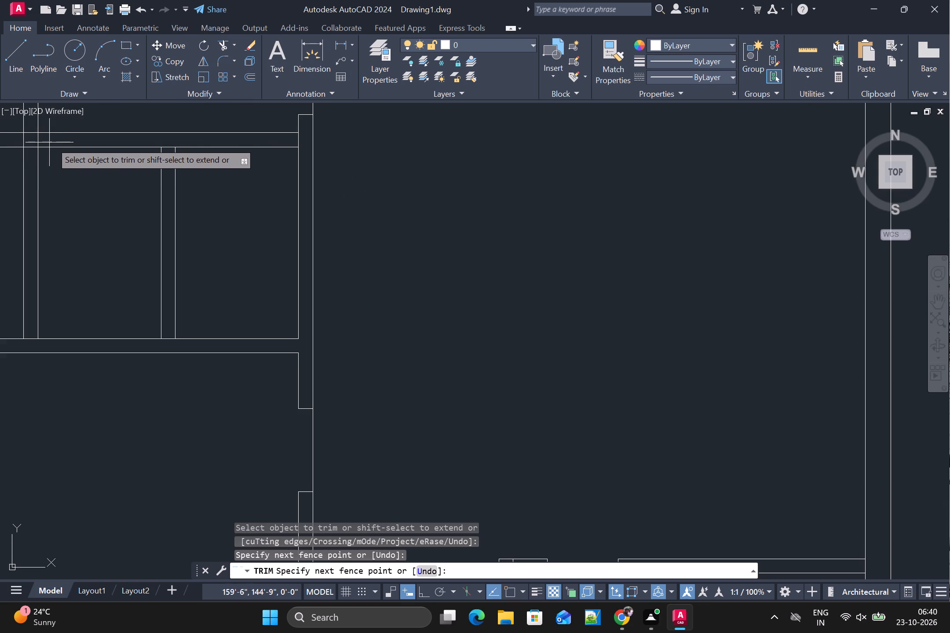
left_click_drag(49, 142, 18, 142)
scroll(22, 138, "down", 2)
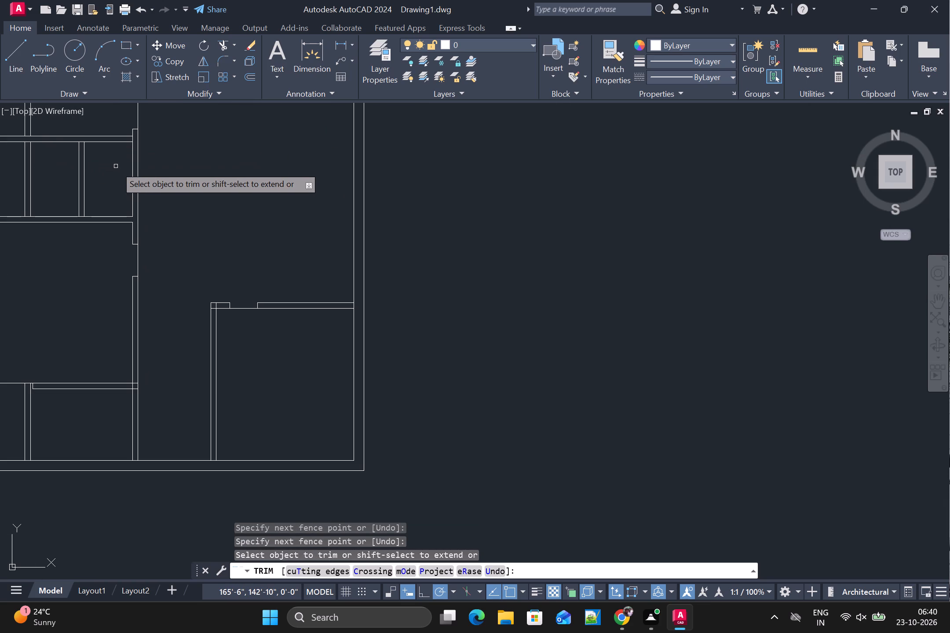
Trim away the new partition's remaining lines in the upper-left room and middle-left strip, keeping only its bottom-left segment.
scroll(114, 166, "down", 2)
middle_click_drag(116, 167, 115, 186)
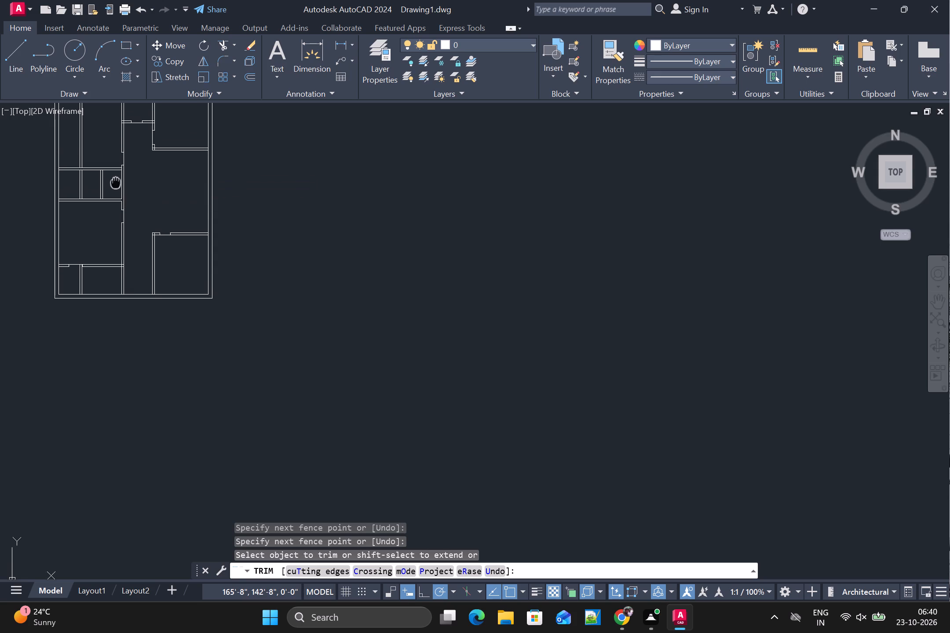
middle_click_drag(115, 186, 102, 235)
scroll(139, 222, "up", 2)
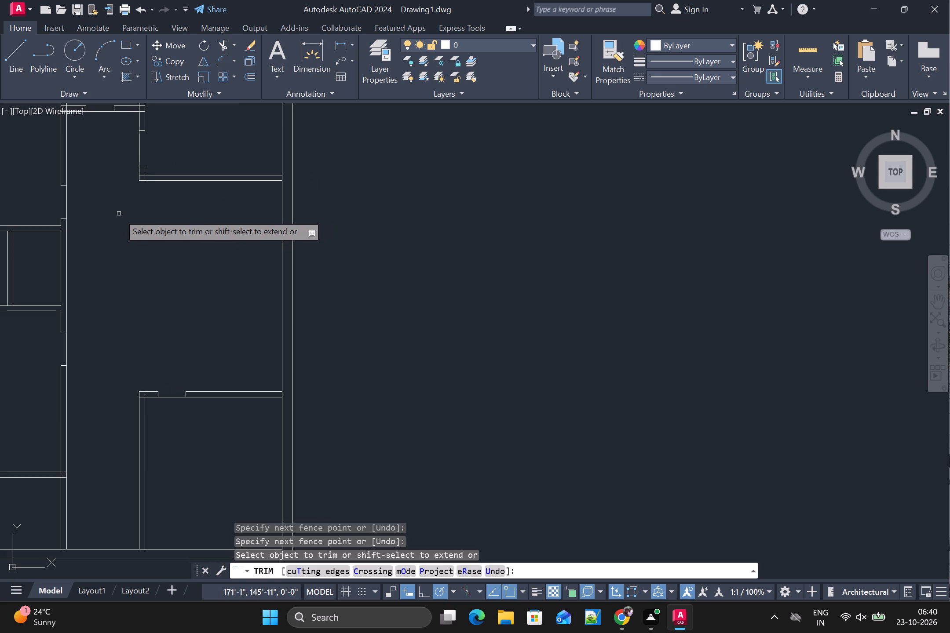
scroll(119, 214, "down", 2)
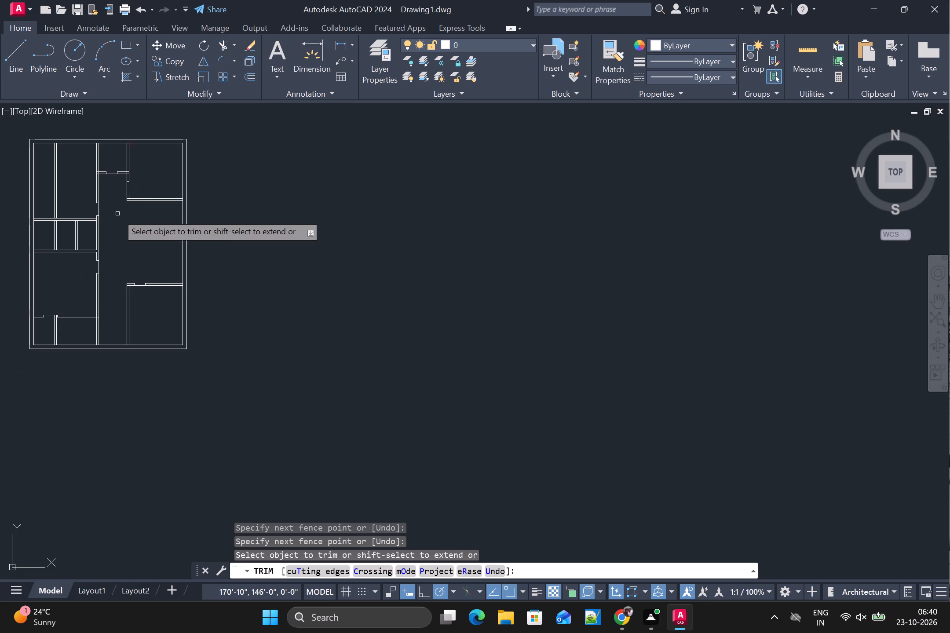
left_click_drag(64, 174, 50, 191)
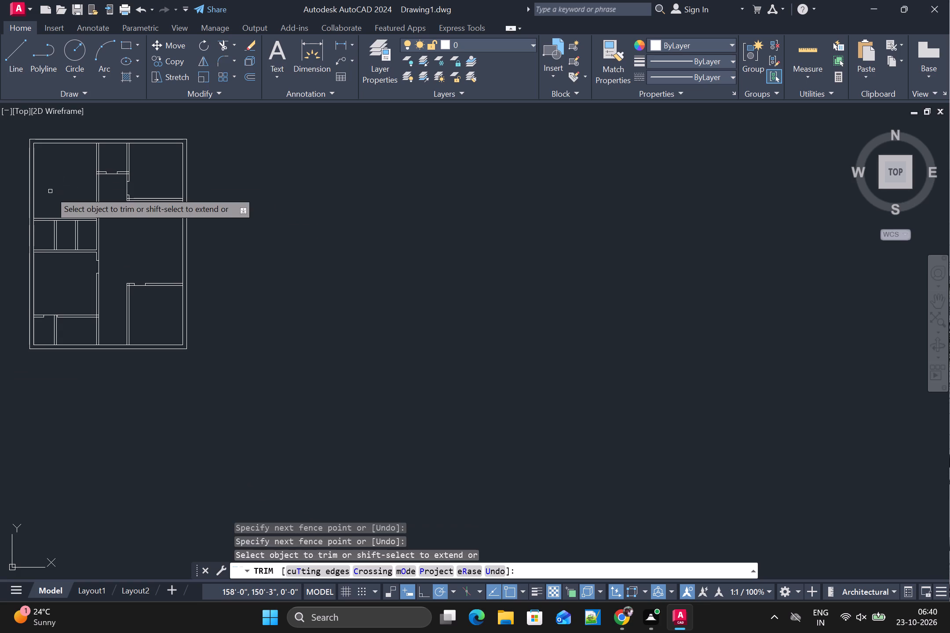
left_click_drag(63, 230, 57, 236)
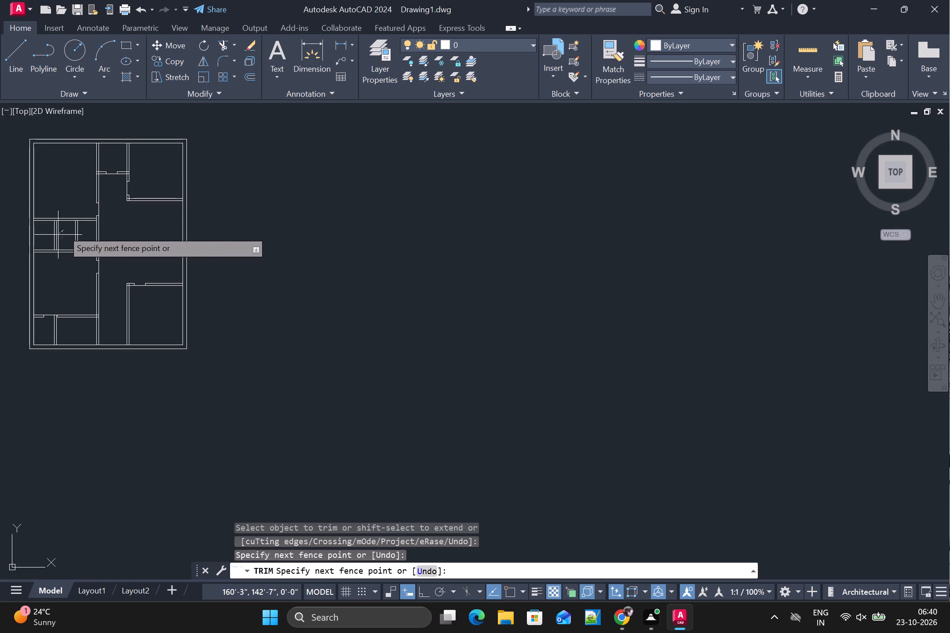
left_click_drag(57, 236, 50, 240)
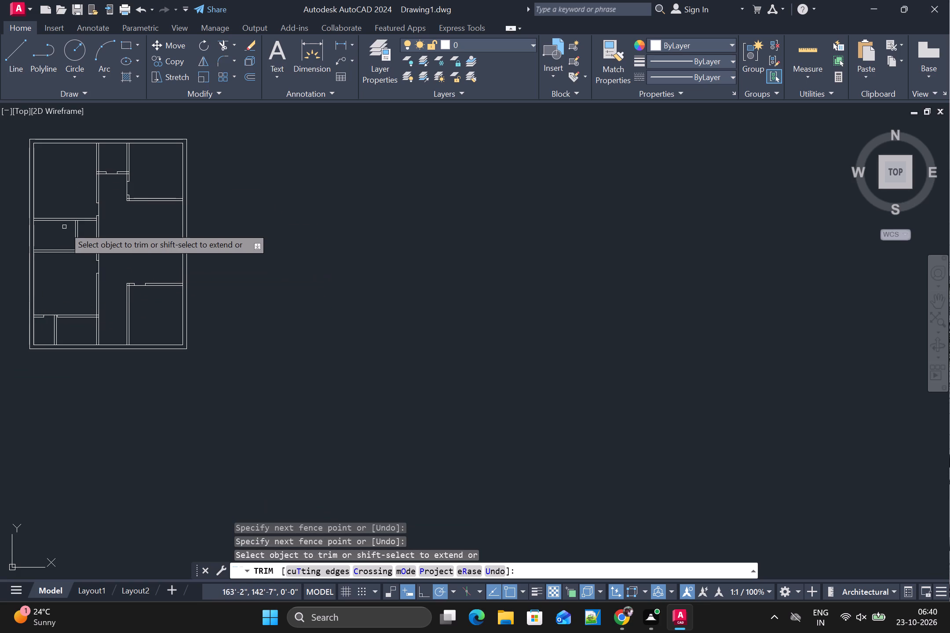
scroll(81, 236, "up", 2)
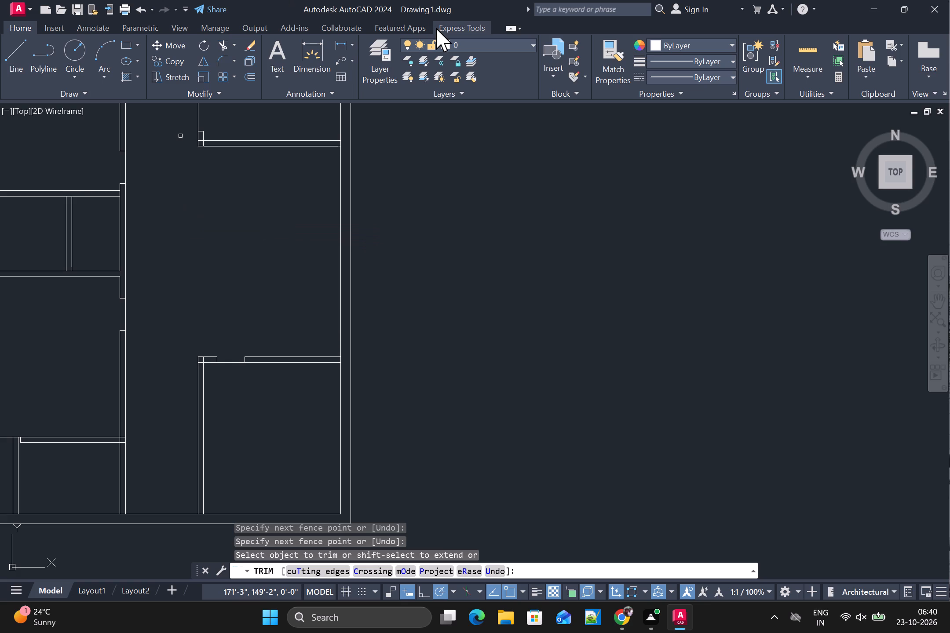
key("Escape")
key("Escape")
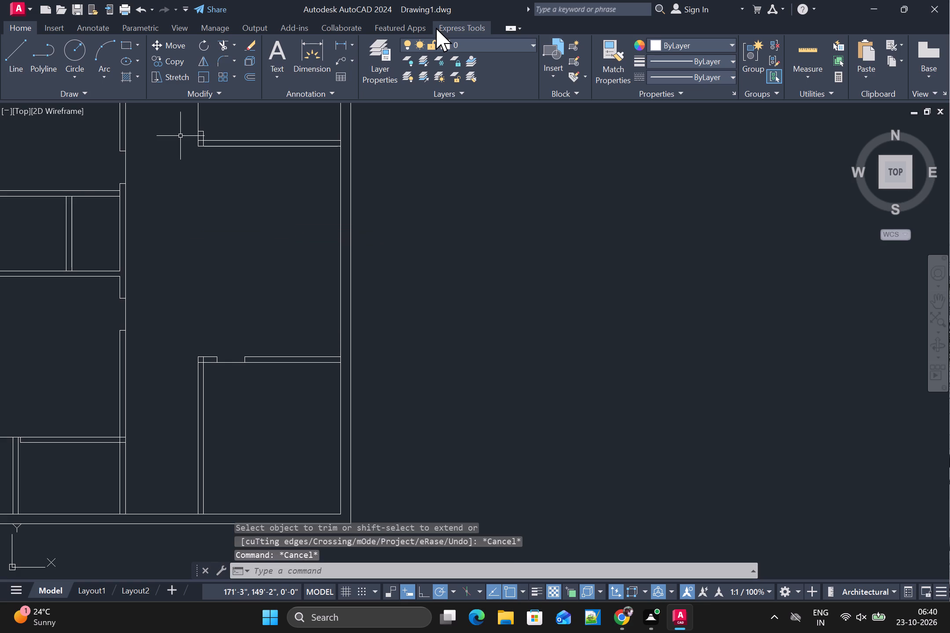
Draw a horizontal line about 4'-5" long from the middle-left strip's short partition, at mid-height, to the corridor-side wall line.
key("l")
key("Return")
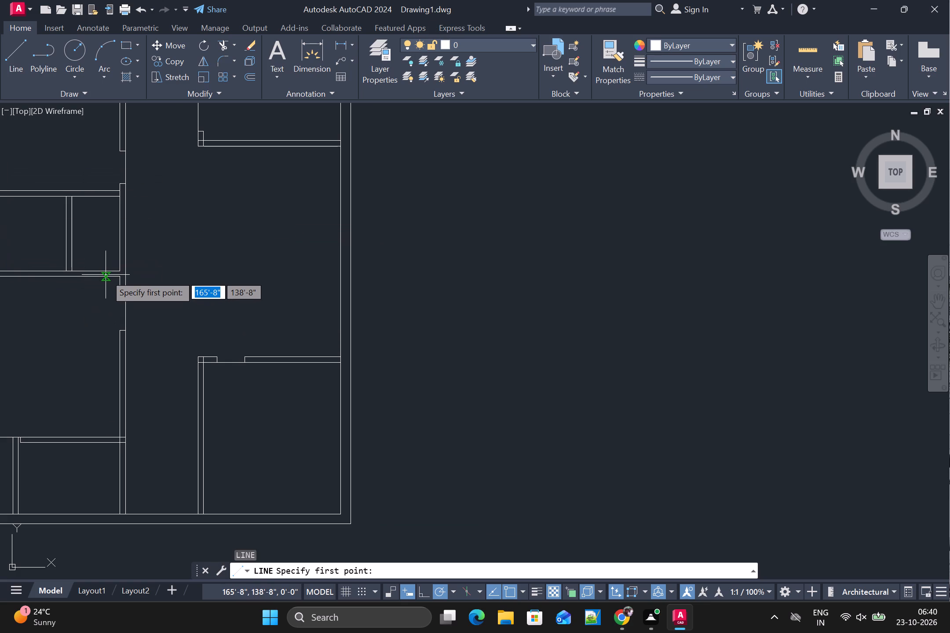
left_click(67, 242)
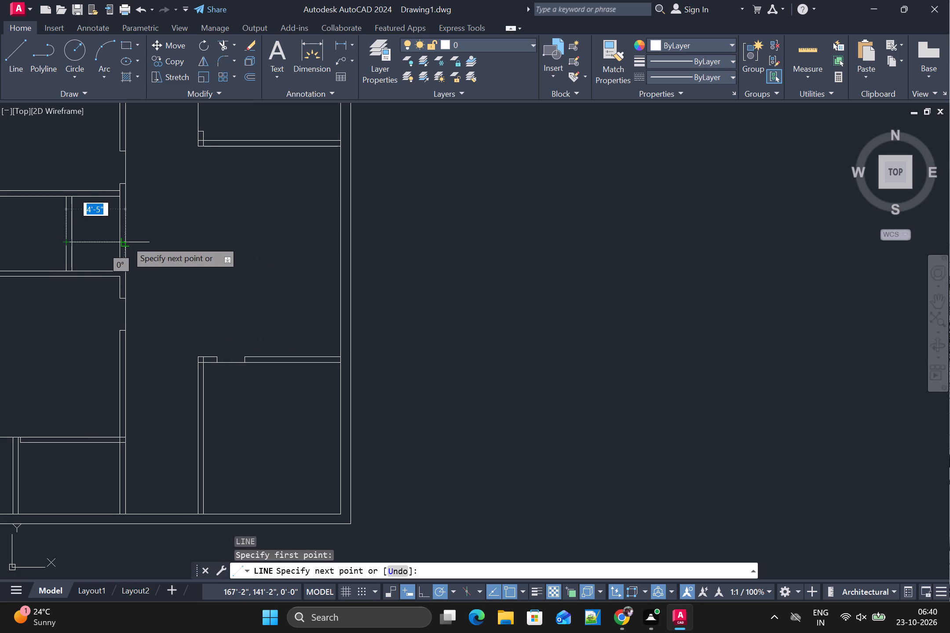
left_click(124, 240)
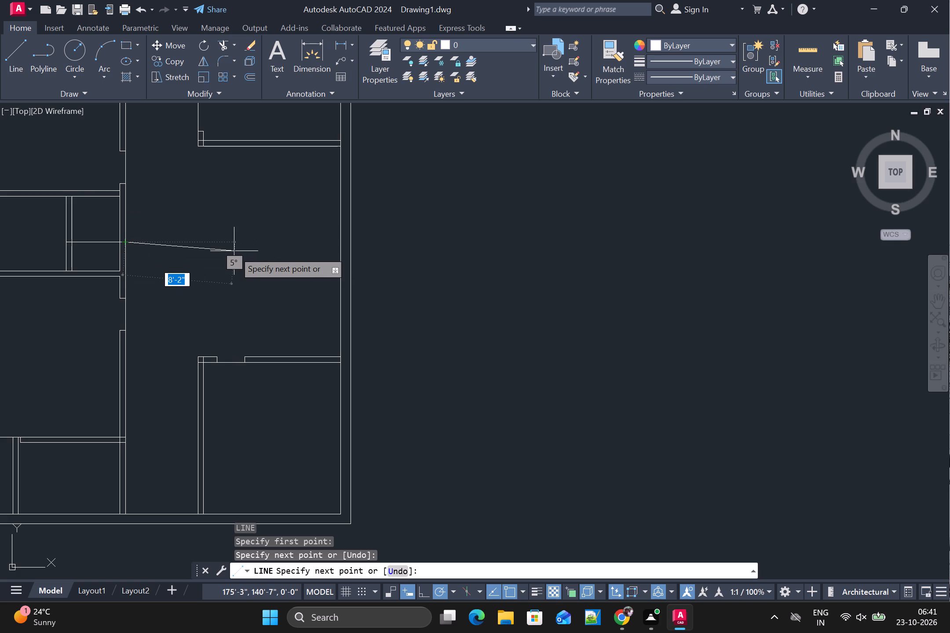
key("Escape")
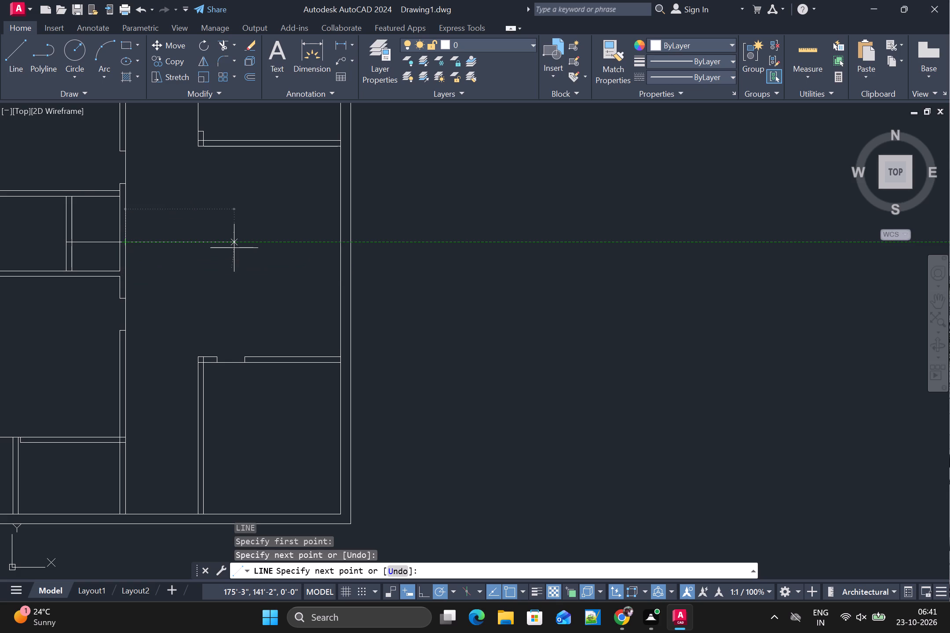
Draw a short line across the corridor's left wall, continuing the upper line of the middle-left strip's lower partition.
key("l")
key("space")
type("N")
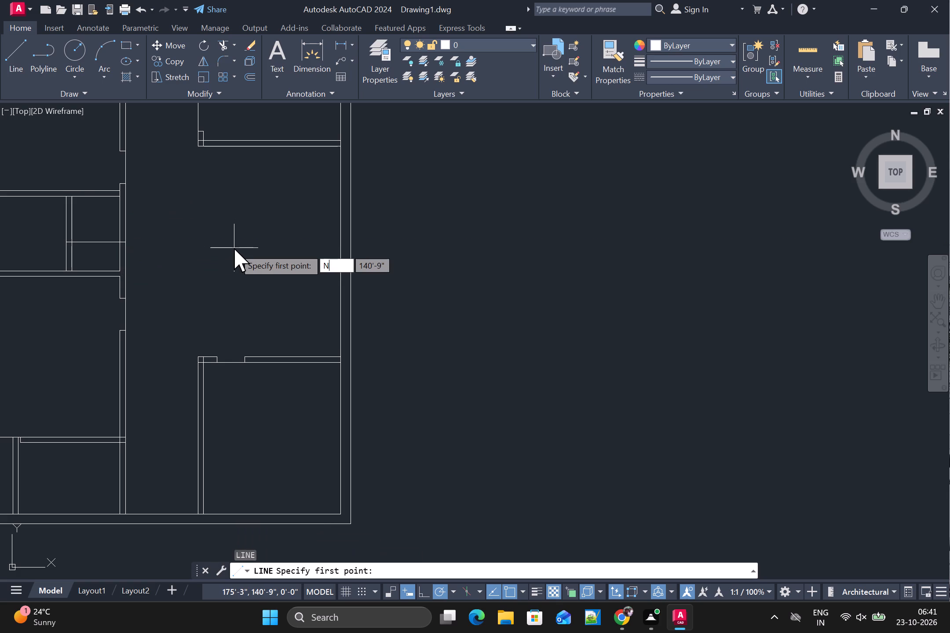
key("BackSpace")
key("space")
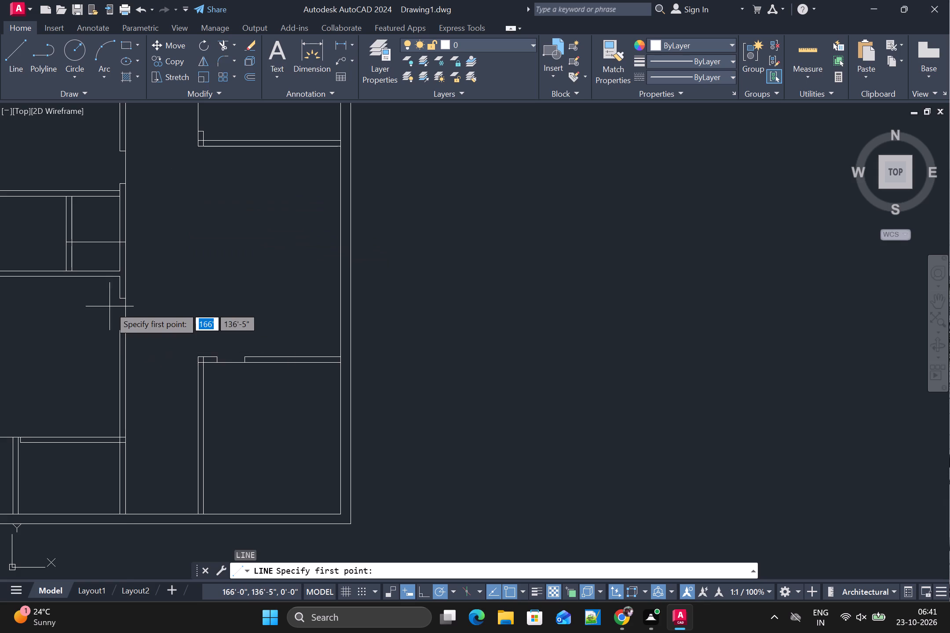
scroll(110, 306, "up", 1)
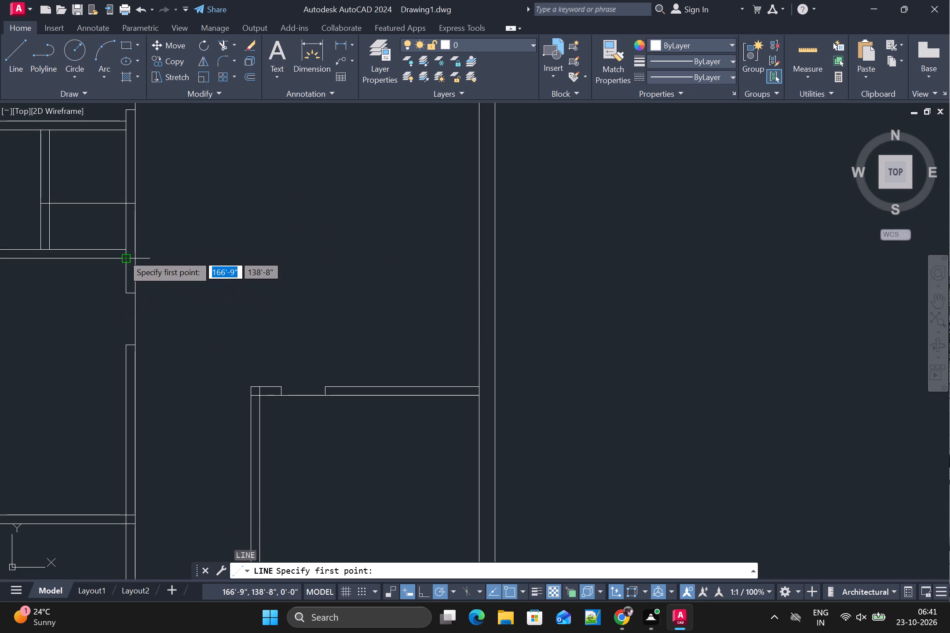
left_click(124, 251)
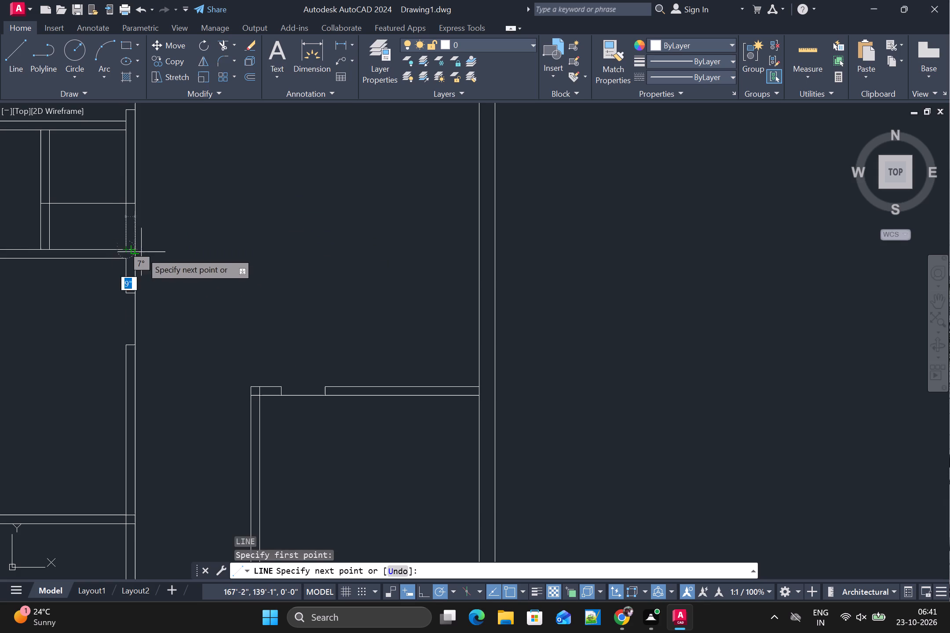
left_click(138, 253)
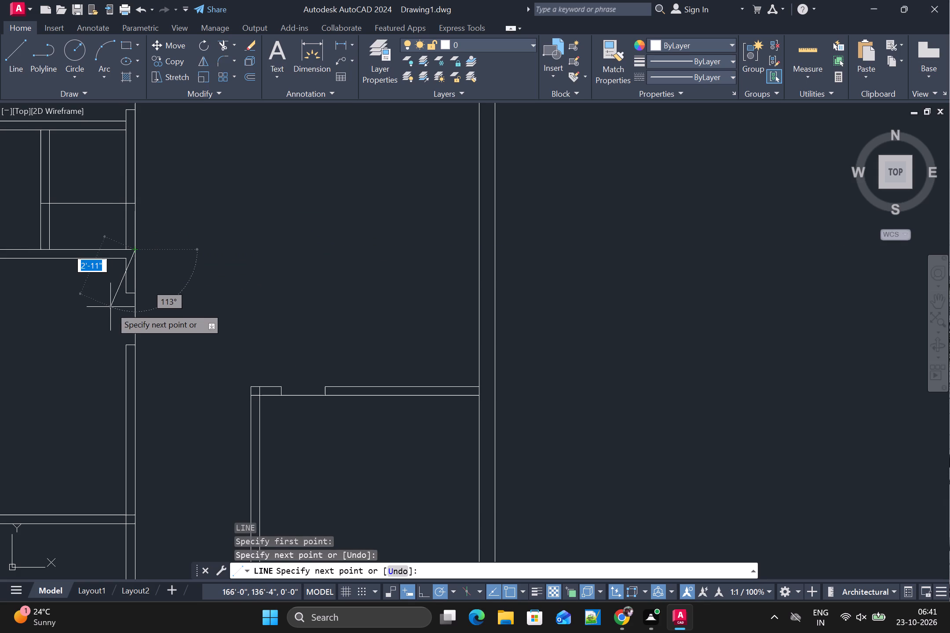
Trim the corridor wall's inner line and the short partition's left line below the new horizontal line in the middle-left strip.
key("Escape")
key("Escape")
type("TR")
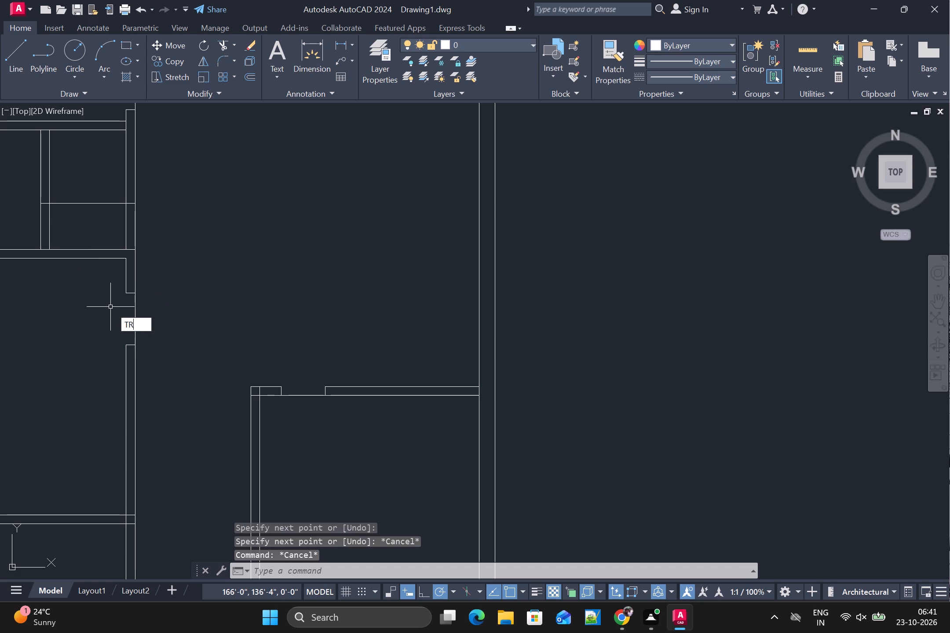
key("Return")
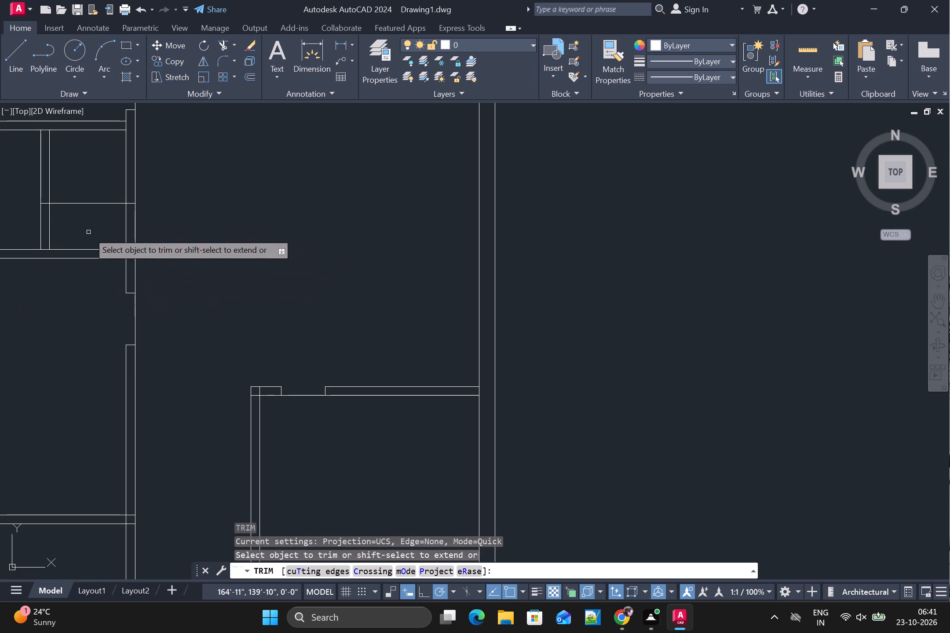
scroll(108, 223, "down", 2)
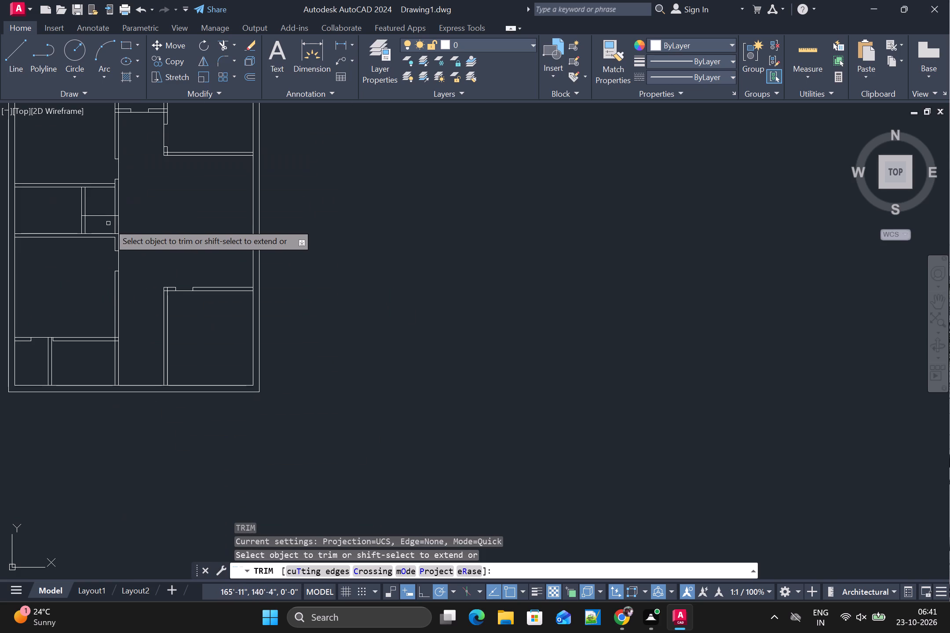
scroll(110, 218, "up", 4)
left_click_drag(144, 263, 120, 276)
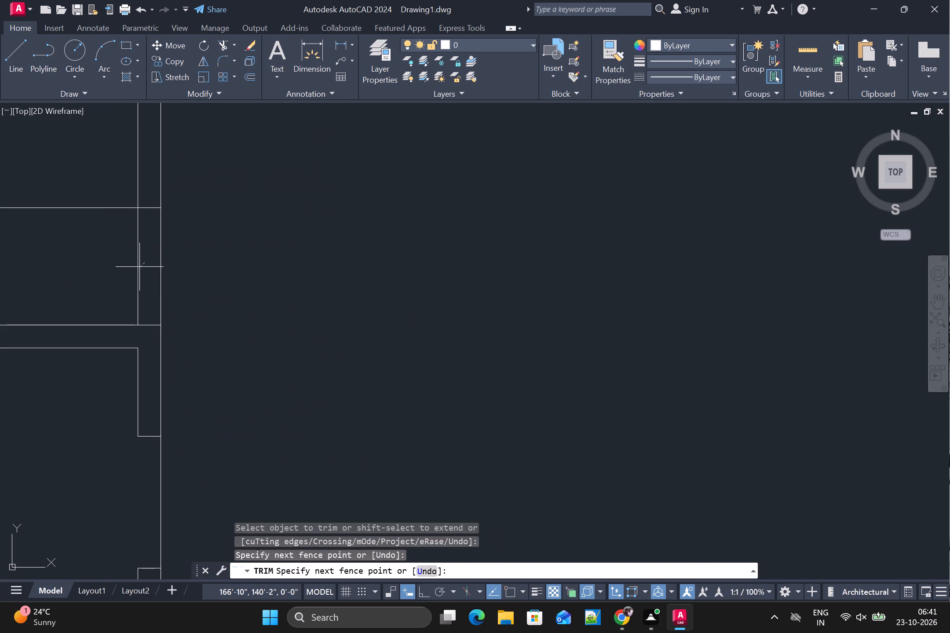
left_click_drag(120, 276, 118, 277)
scroll(113, 270, "down", 2)
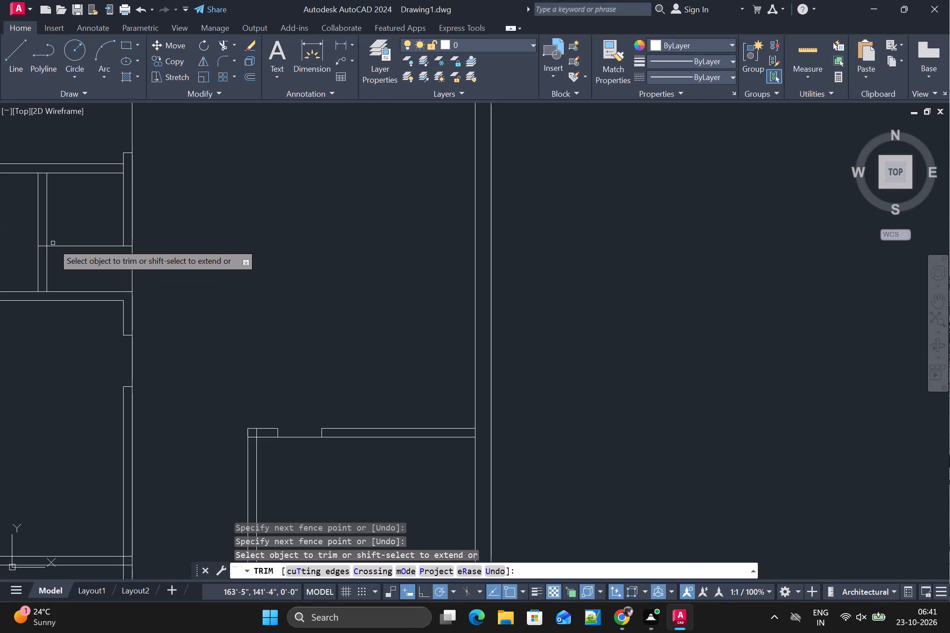
scroll(50, 244, "up", 1)
left_click_drag(34, 266, 26, 282)
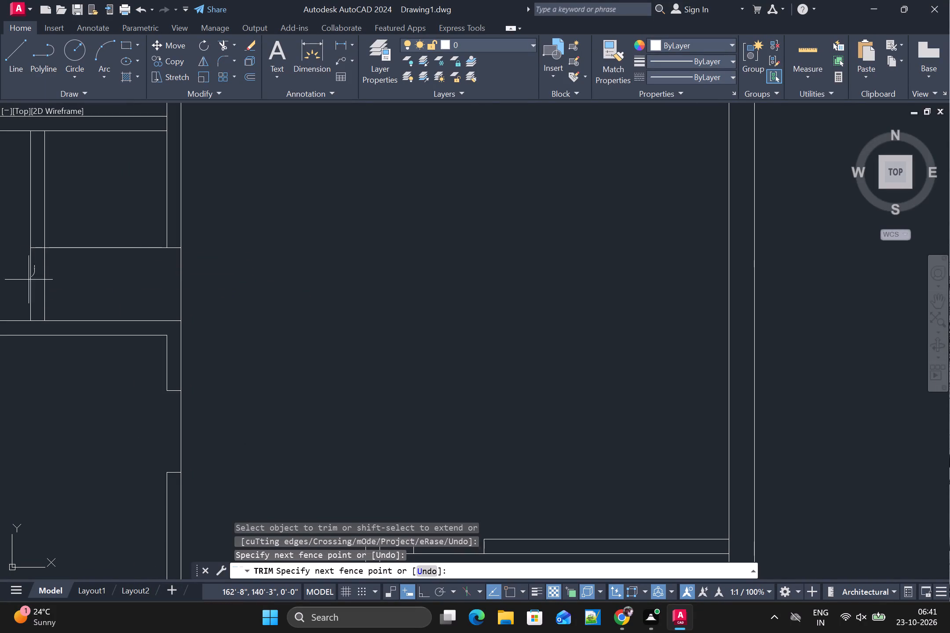
left_click_drag(26, 282, 18, 284)
scroll(15, 283, "down", 2)
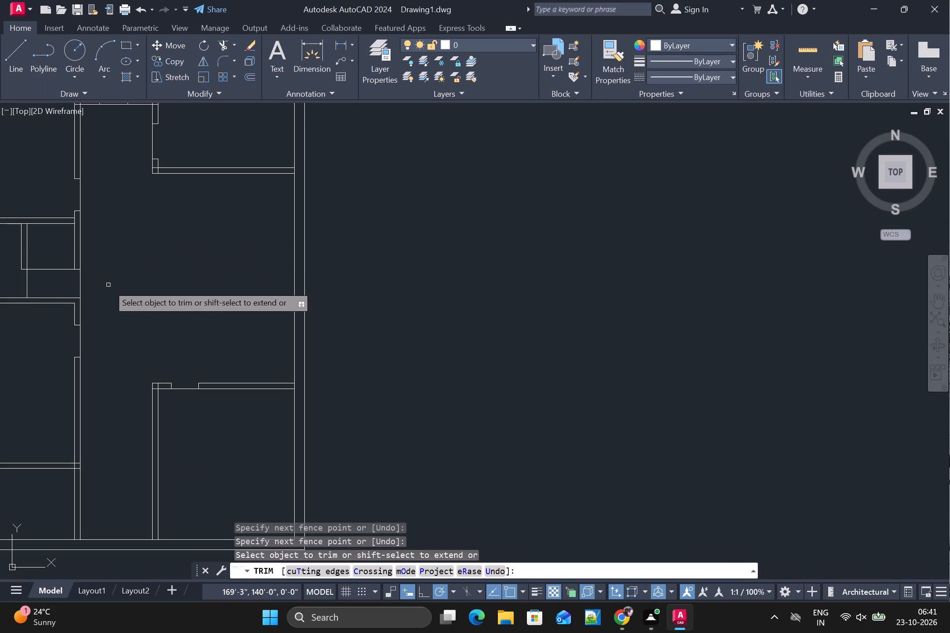
scroll(108, 284, "down", 2)
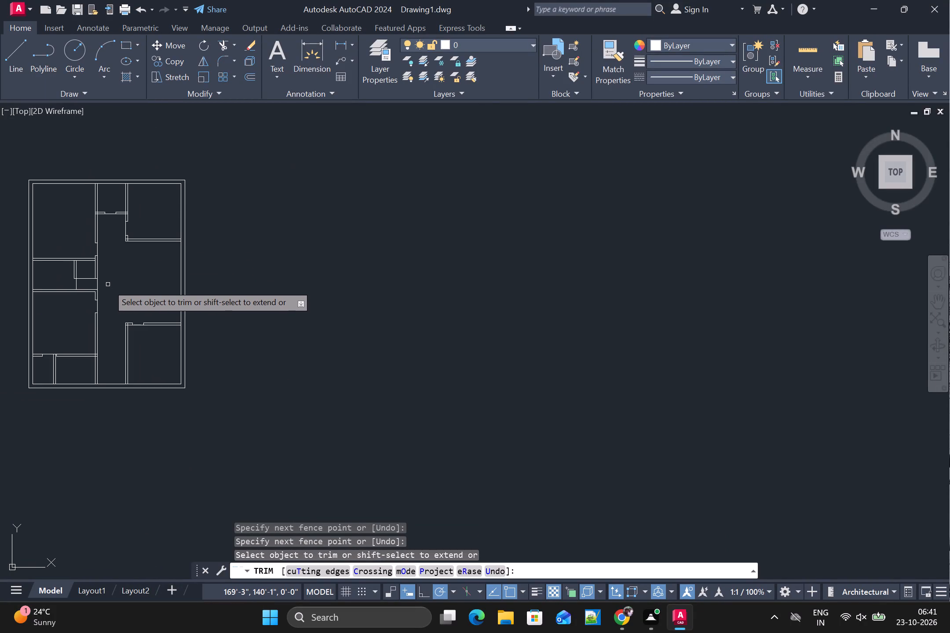
middle_click_drag(109, 284, 117, 234)
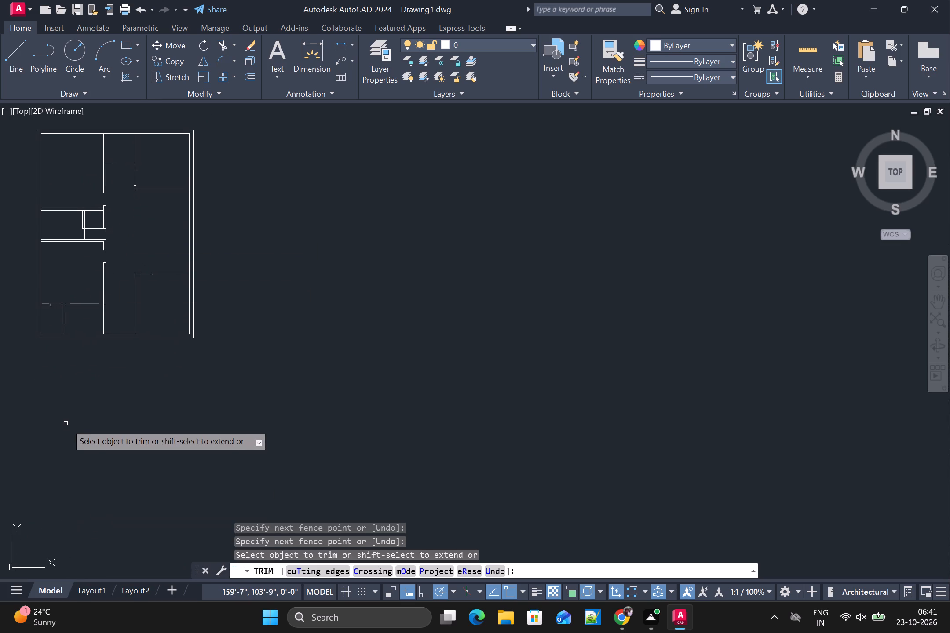
scroll(93, 328, "up", 3)
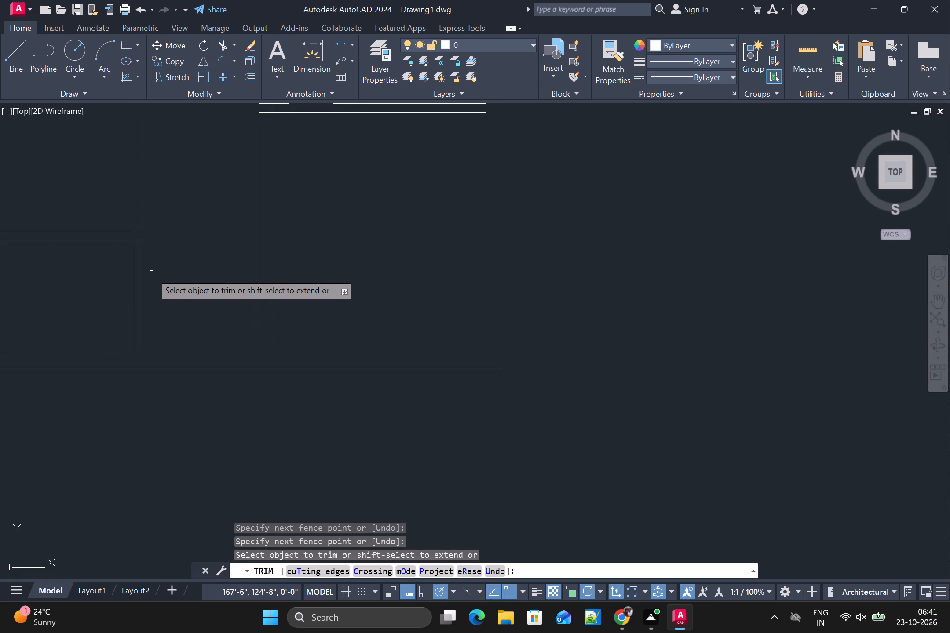
scroll(151, 273, "down", 1)
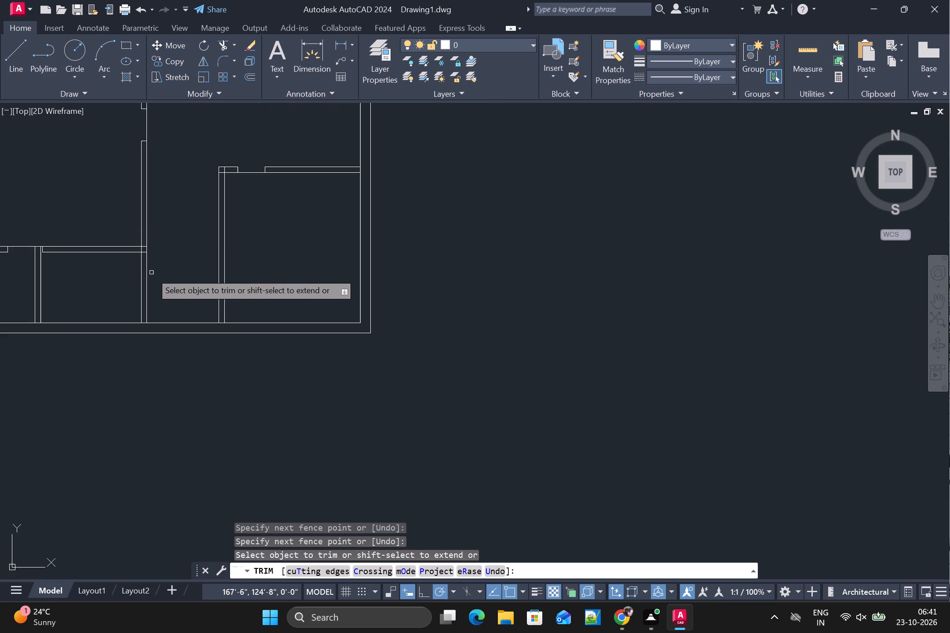
key("Escape")
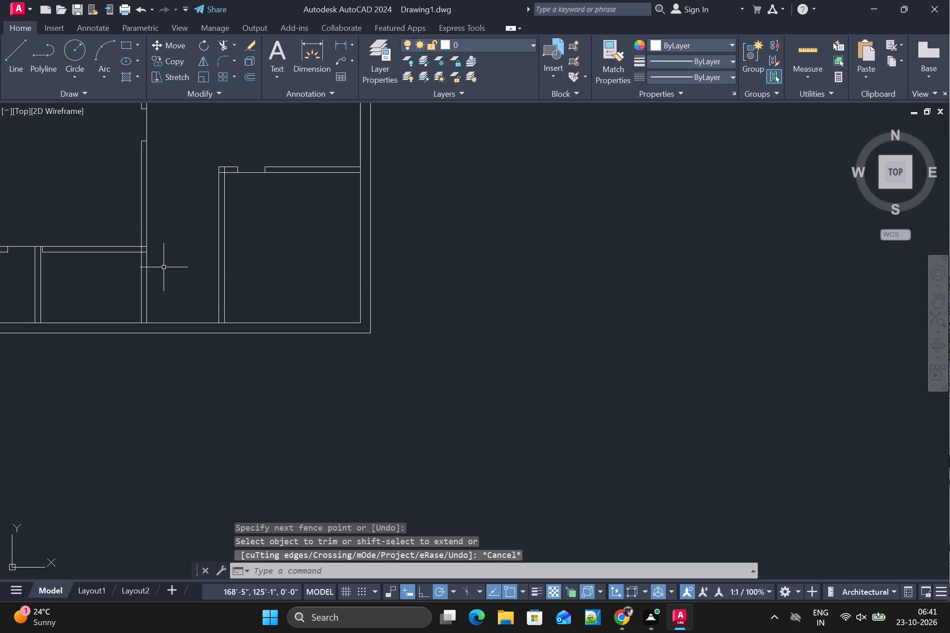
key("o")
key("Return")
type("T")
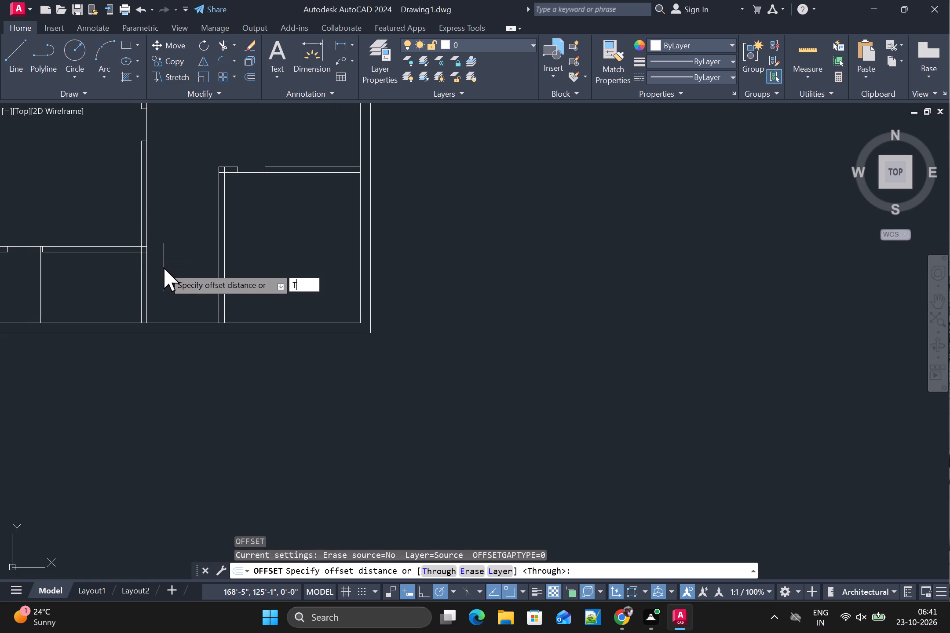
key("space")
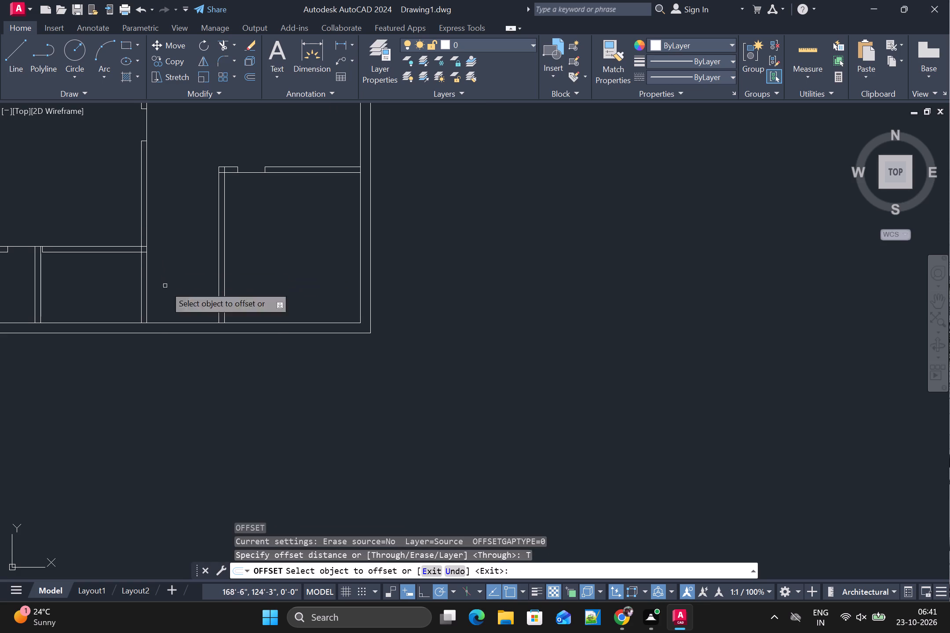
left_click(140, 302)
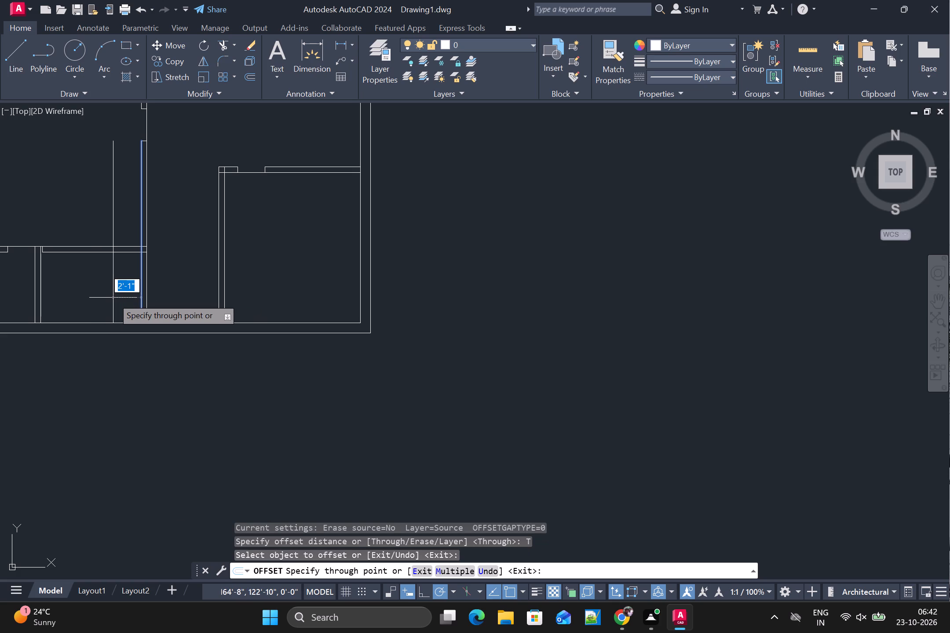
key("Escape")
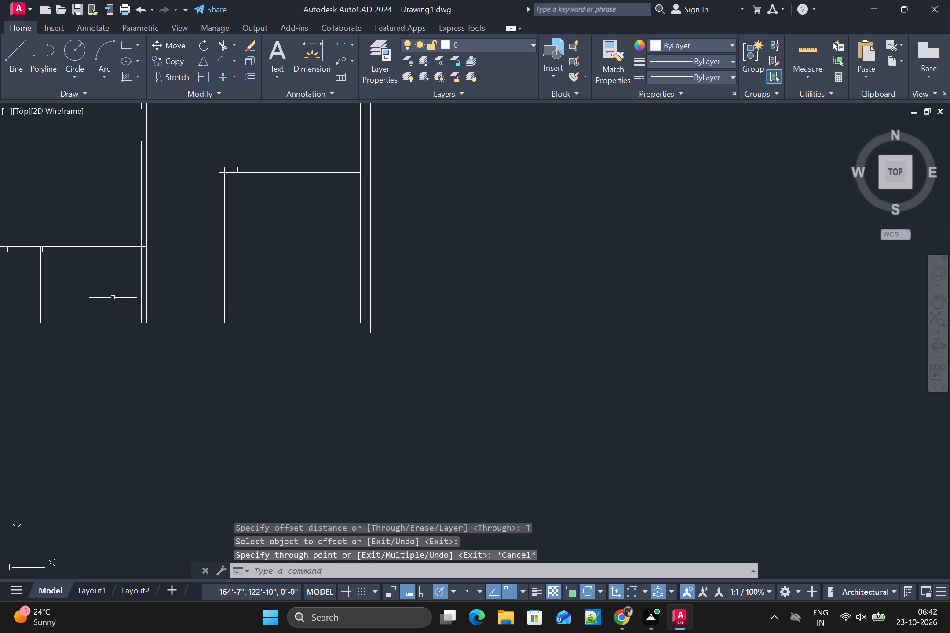
Draw a vertical line about 5'-4" long across the small bottom room left of the corridor, about 5" inside the corridor wall.
type("L")
key("space")
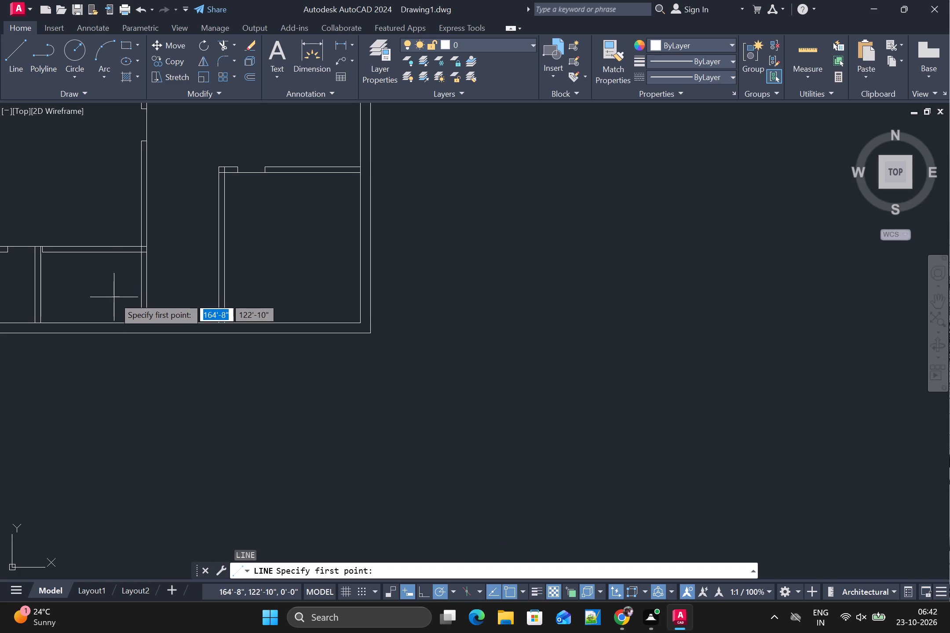
scroll(131, 250, "up", 2)
left_click(142, 256)
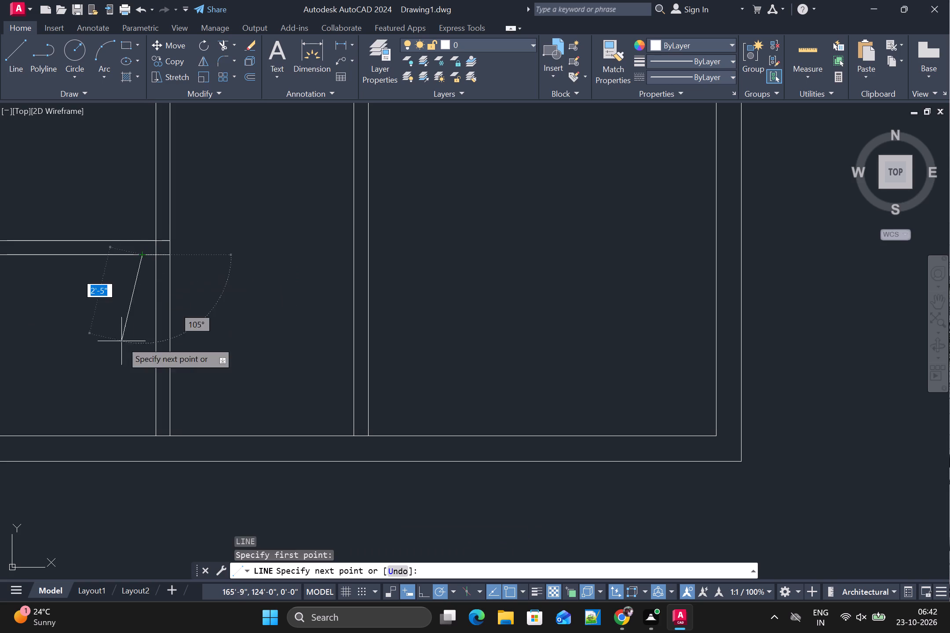
left_click(140, 434)
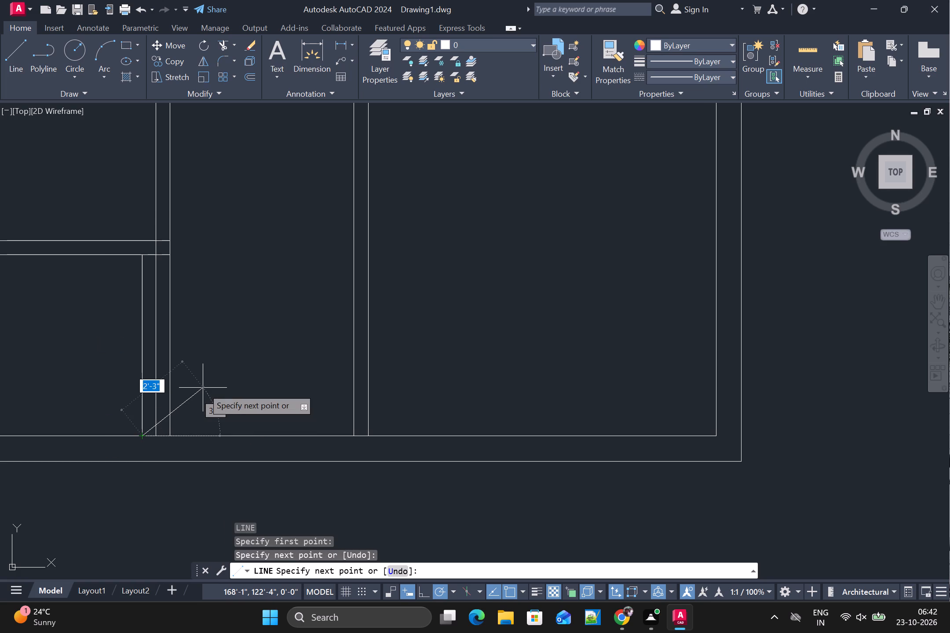
key("Escape")
Offset the new vertical line 8" away from the corridor wall, into the small bottom room.
key("o")
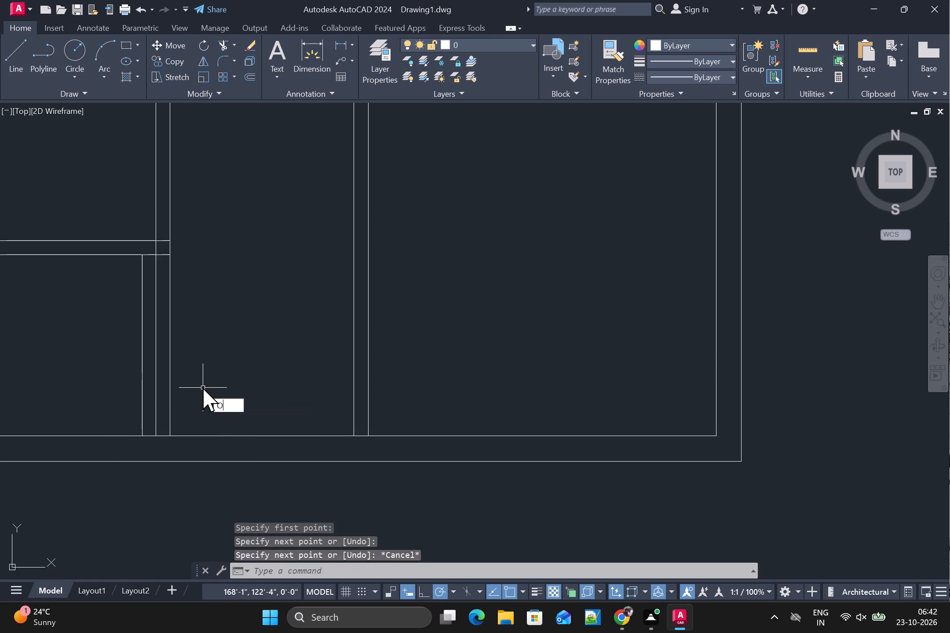
key("Return")
key("t")
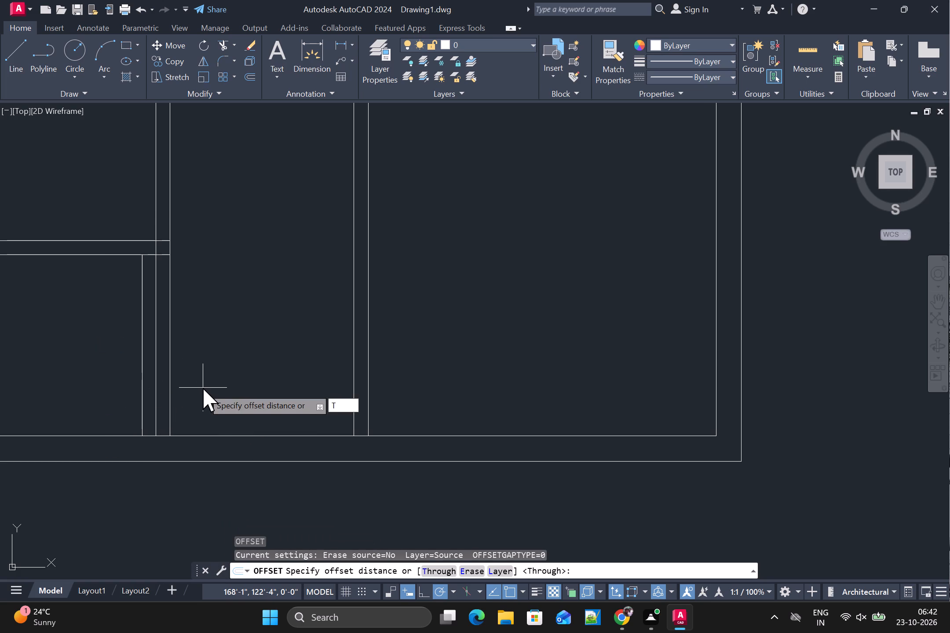
key("Return")
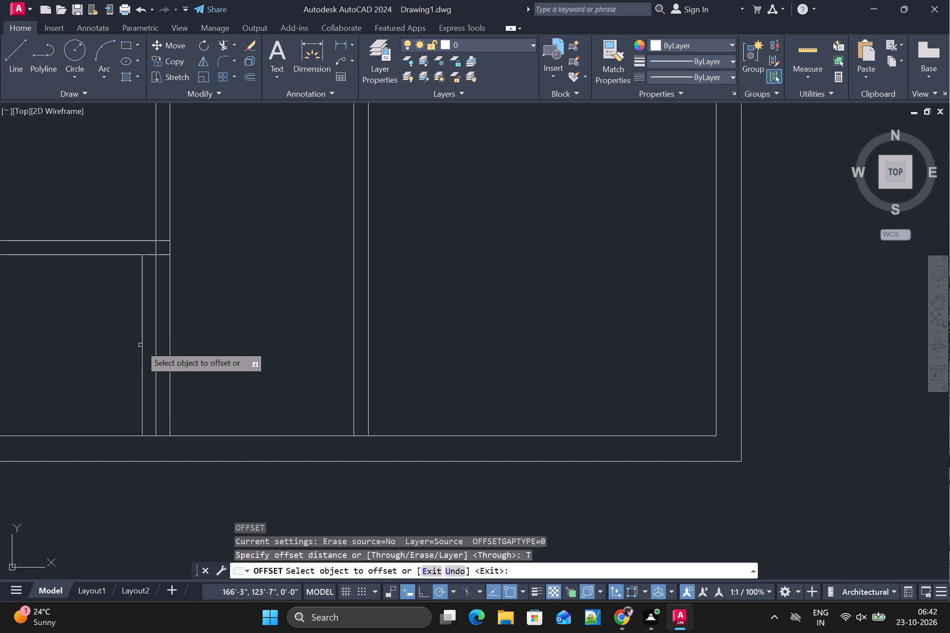
left_click(142, 342)
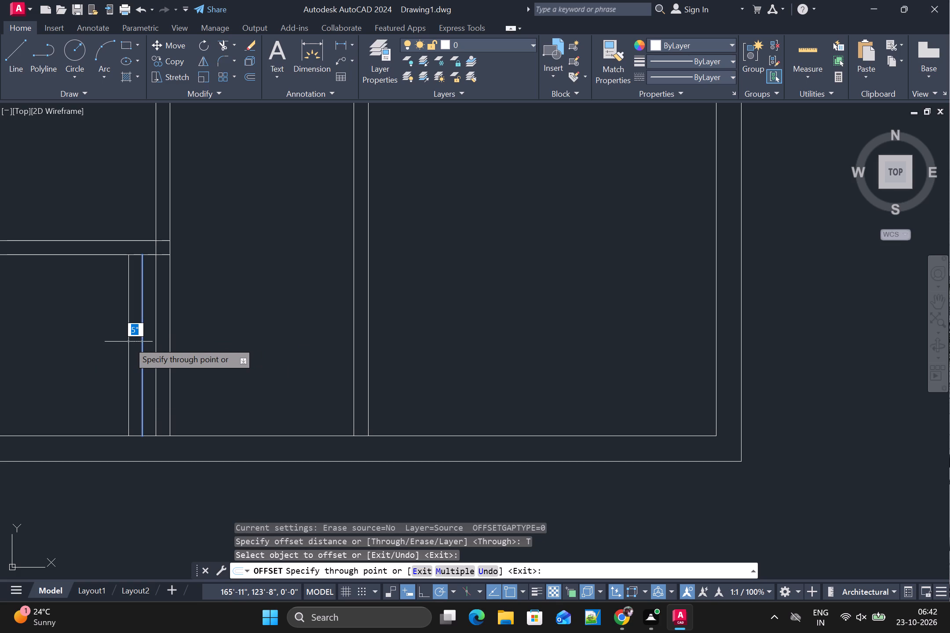
key("8")
key("shift+quotedbl")
key("Return")
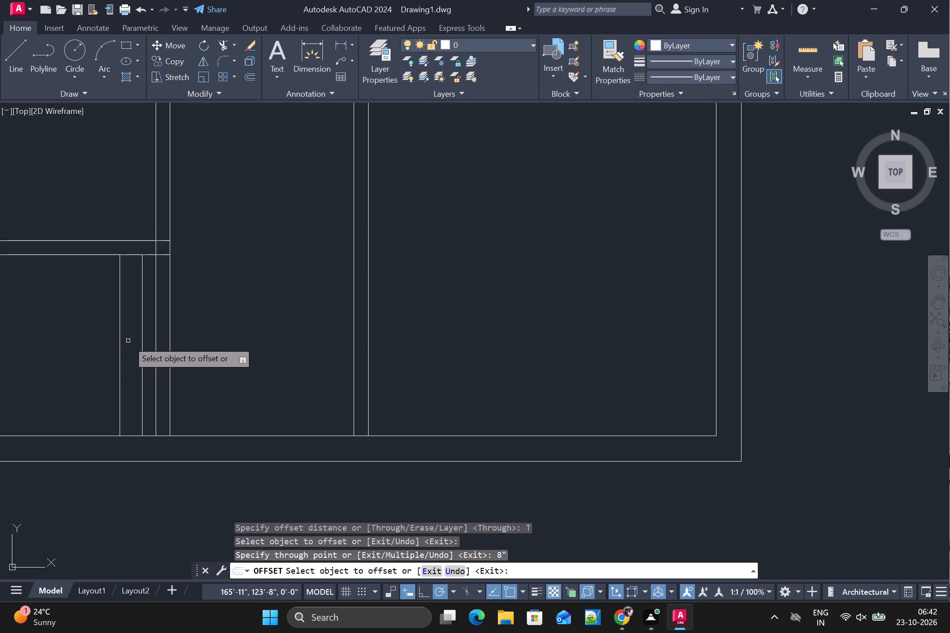
Offset four more vertical lines successively away from the corridor wall, each about 8" from the previous one.
left_click(120, 349)
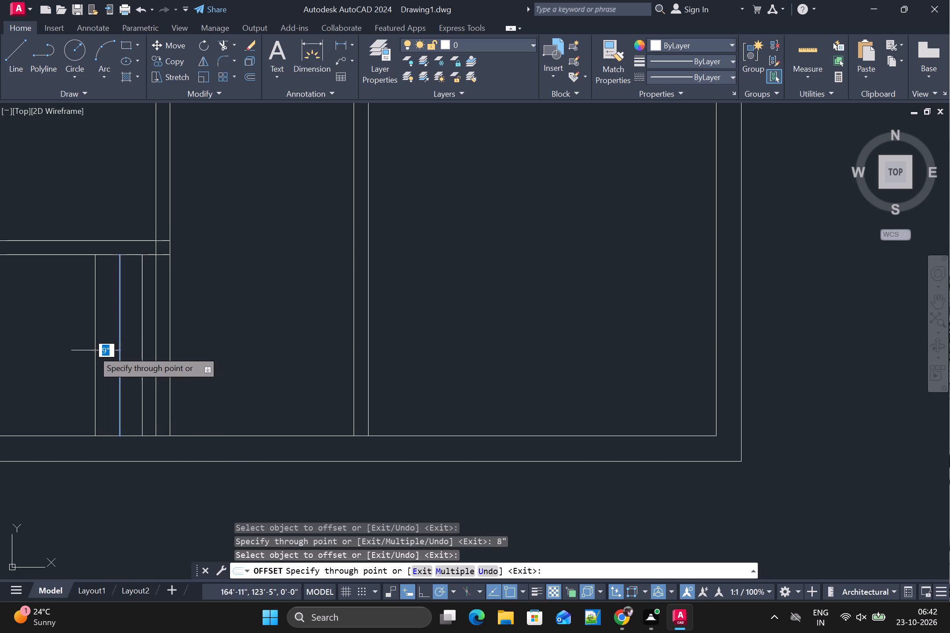
left_click(97, 350)
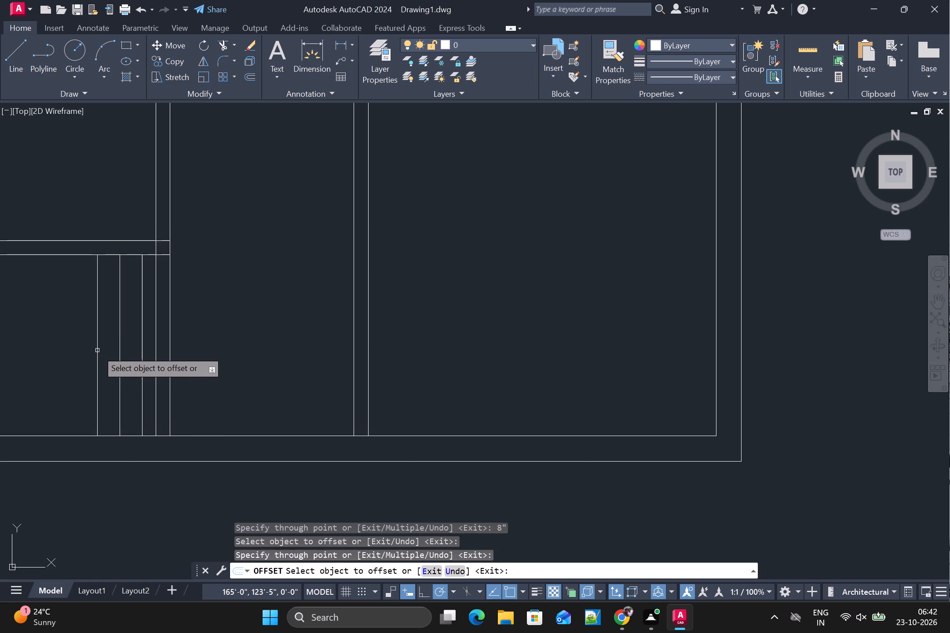
left_click(97, 350)
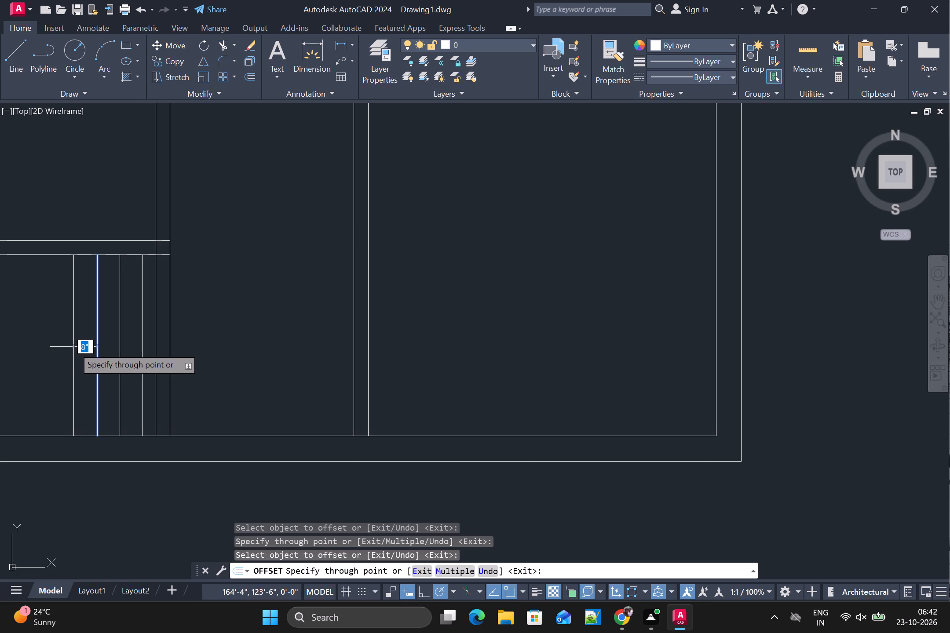
double_click(75, 346)
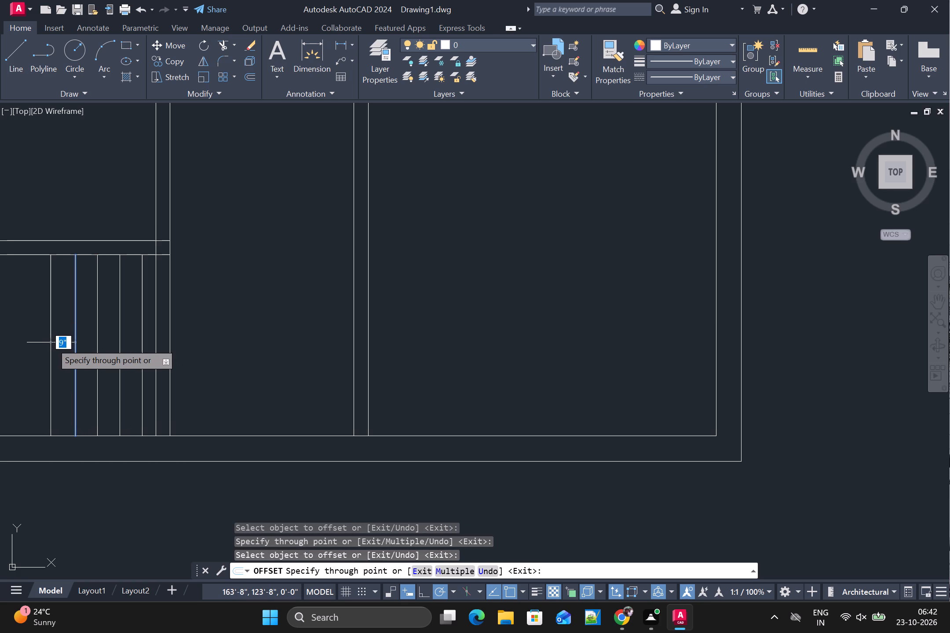
left_click(53, 342)
left_click(53, 342)
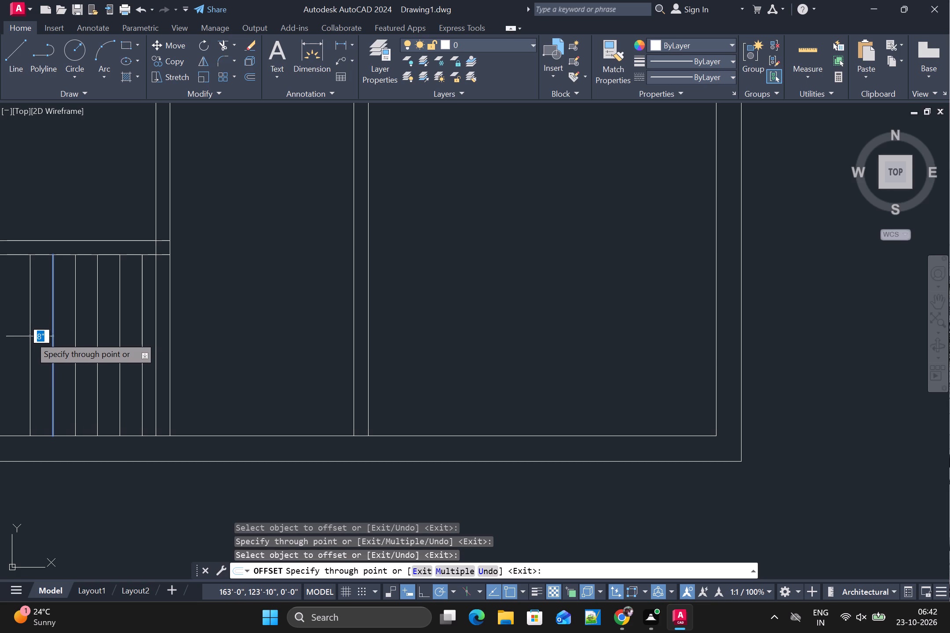
left_click(30, 336)
Offset two more vertical lines in the small bottom room, each about 8" farther from the corridor wall.
scroll(30, 336, "down", 2)
middle_click_drag(30, 337, 71, 333)
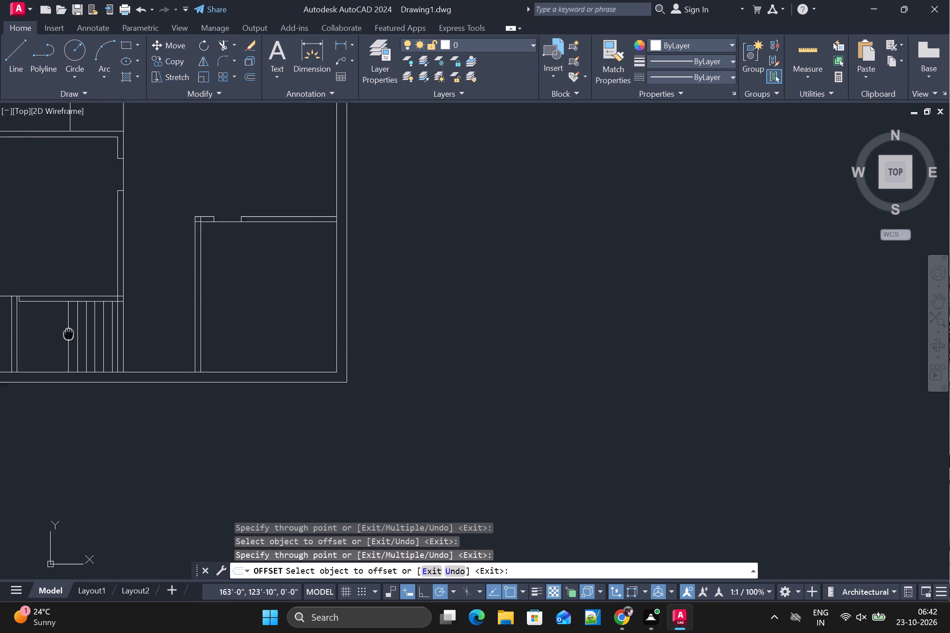
middle_click_drag(71, 333, 85, 329)
scroll(84, 328, "up", 2)
left_click(86, 328)
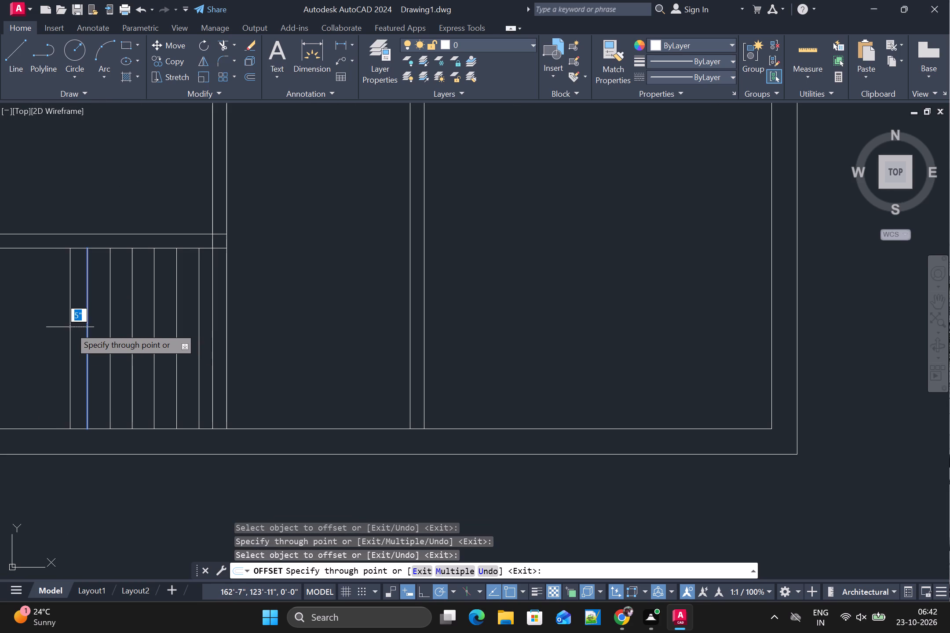
left_click(65, 327)
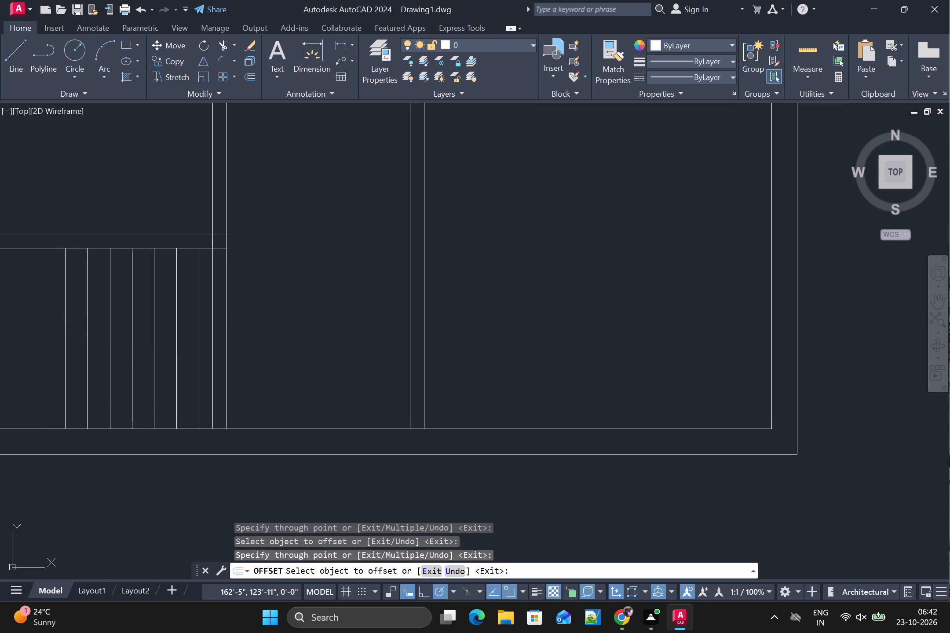
left_click(65, 327)
left_click(43, 327)
Offset three more vertical lines successively toward the short partition, each about 8" from the previous one, and finish the Offset command.
scroll(43, 327, "down", 2)
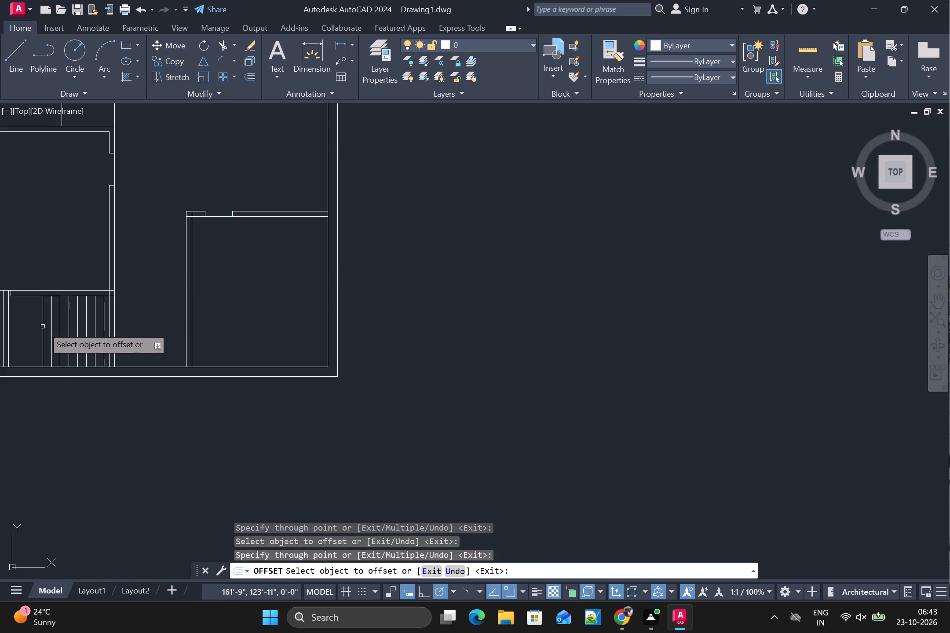
middle_click_drag(44, 327, 66, 324)
scroll(40, 320, "up", 1)
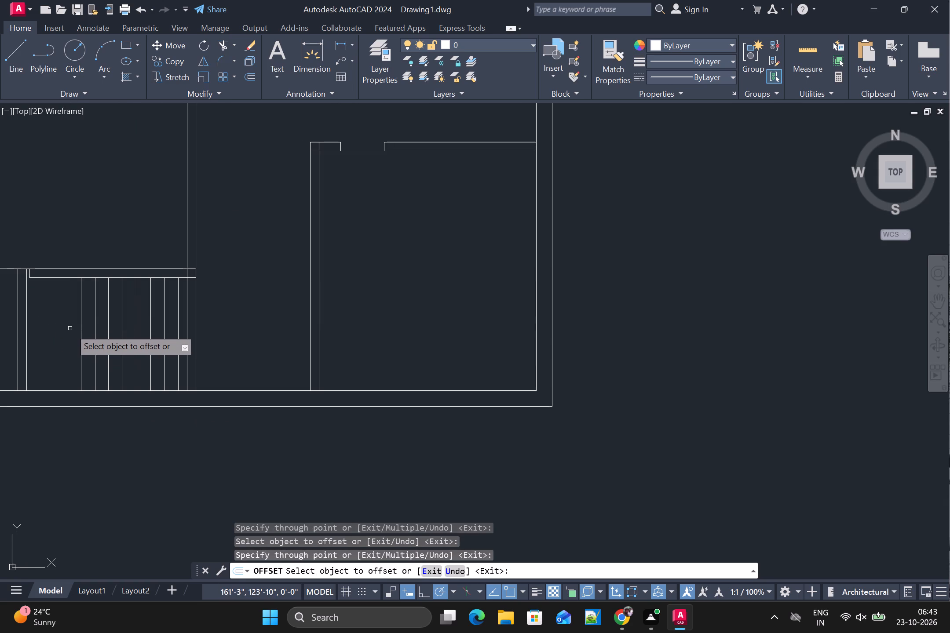
left_click(80, 327)
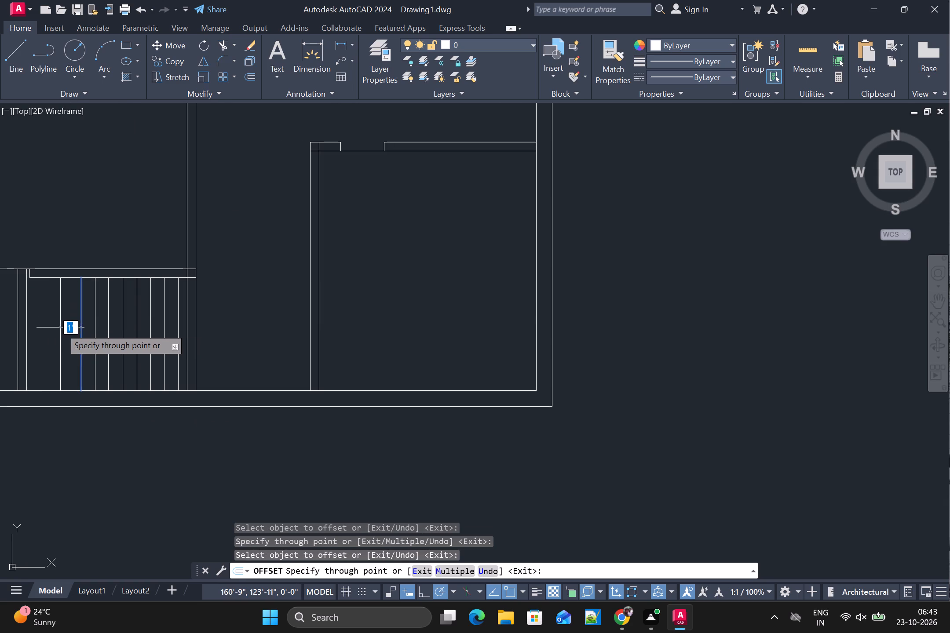
left_click(66, 327)
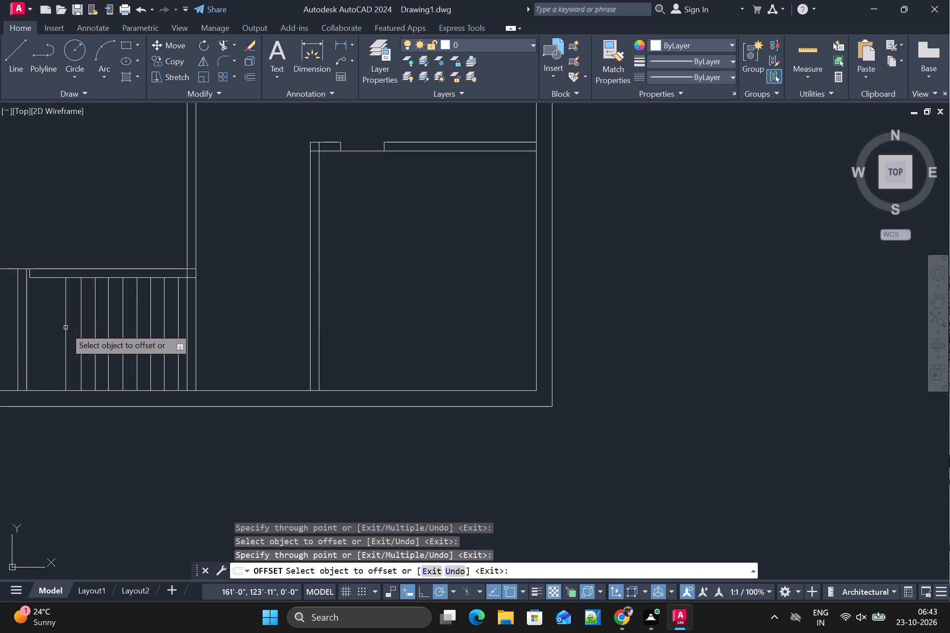
left_click(62, 327)
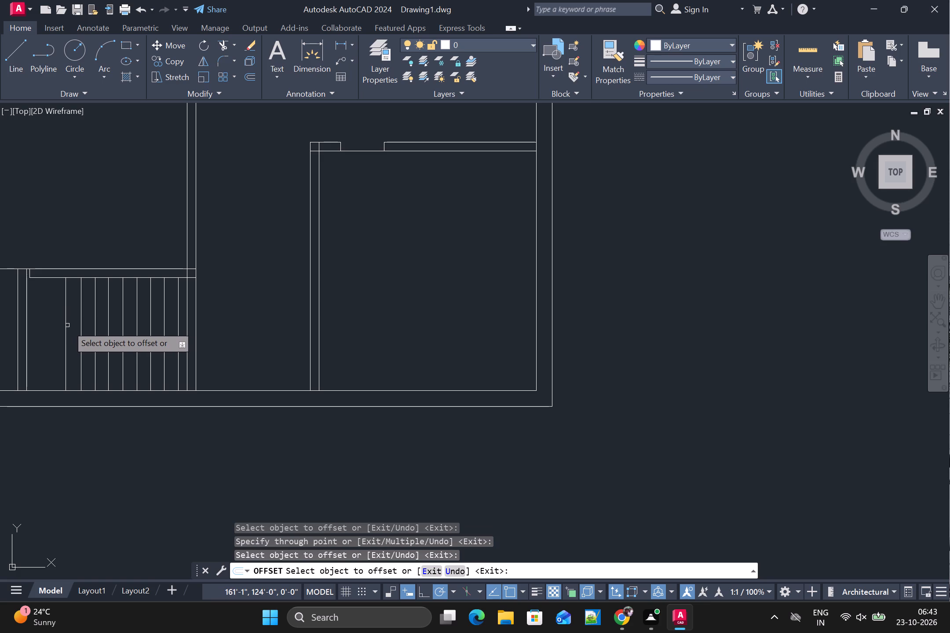
left_click(65, 325)
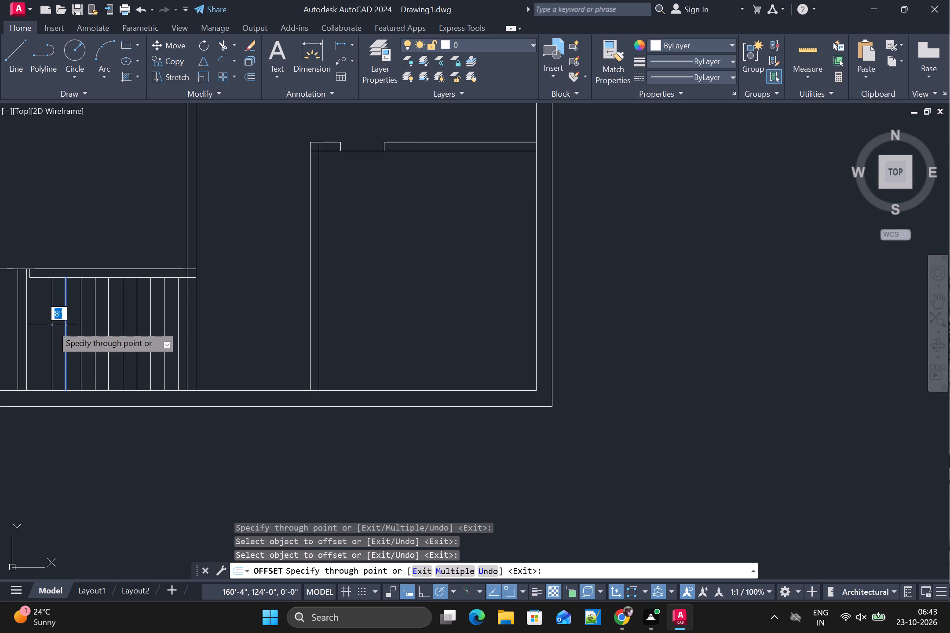
left_click(53, 325)
left_click(53, 325)
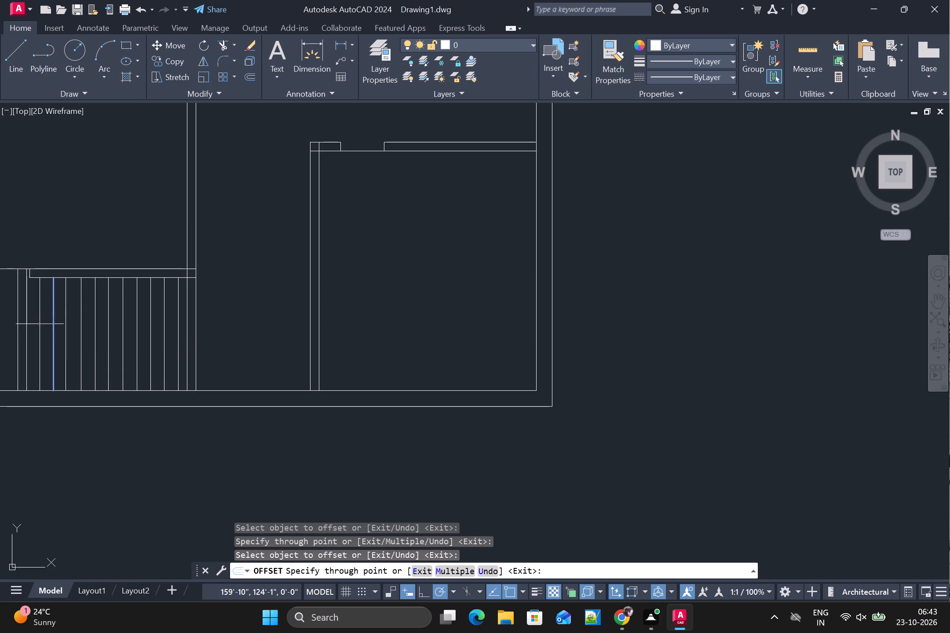
left_click(40, 324)
scroll(206, 341, "down", 1)
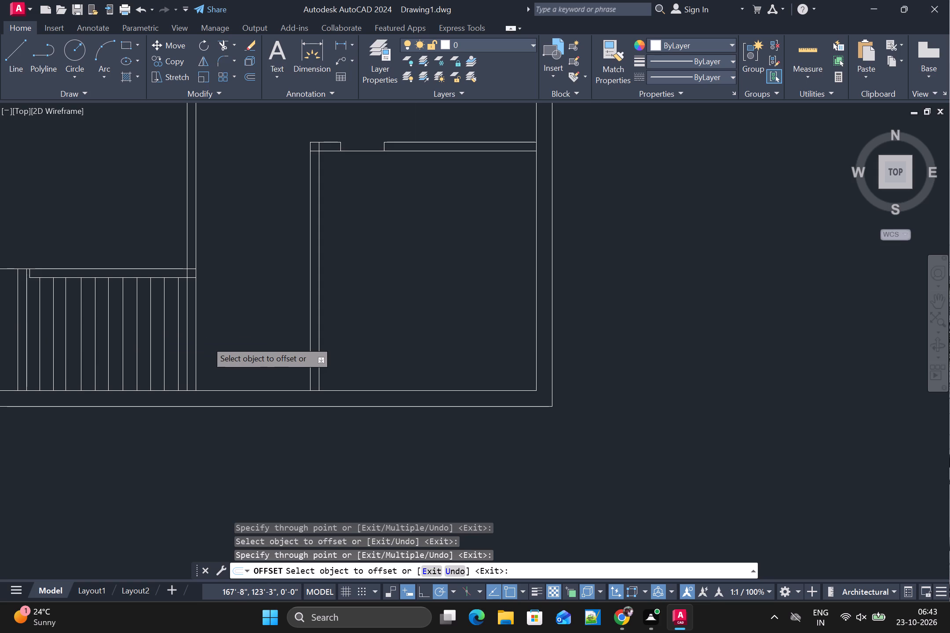
scroll(206, 341, "up", 1)
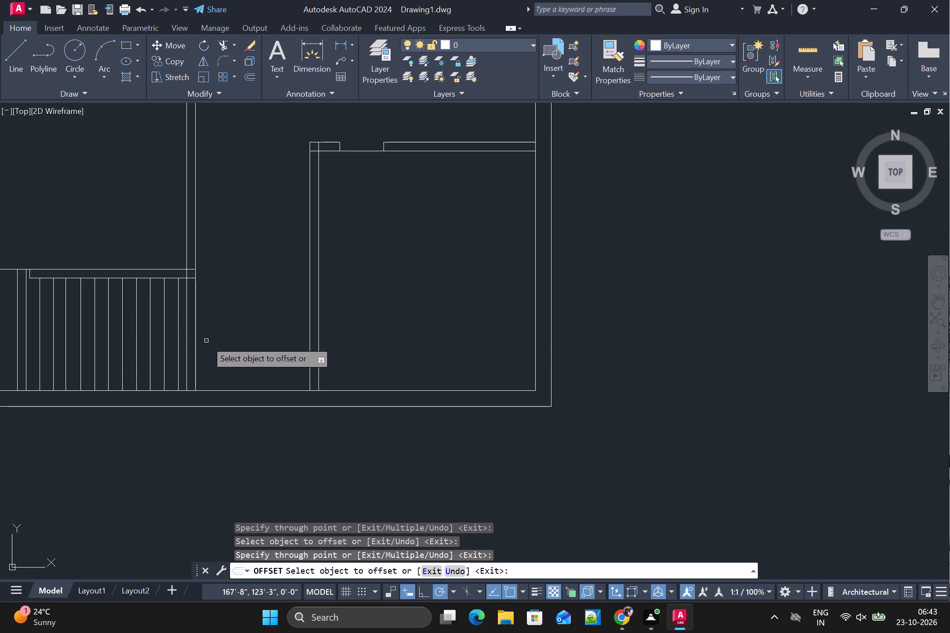
key("Escape")
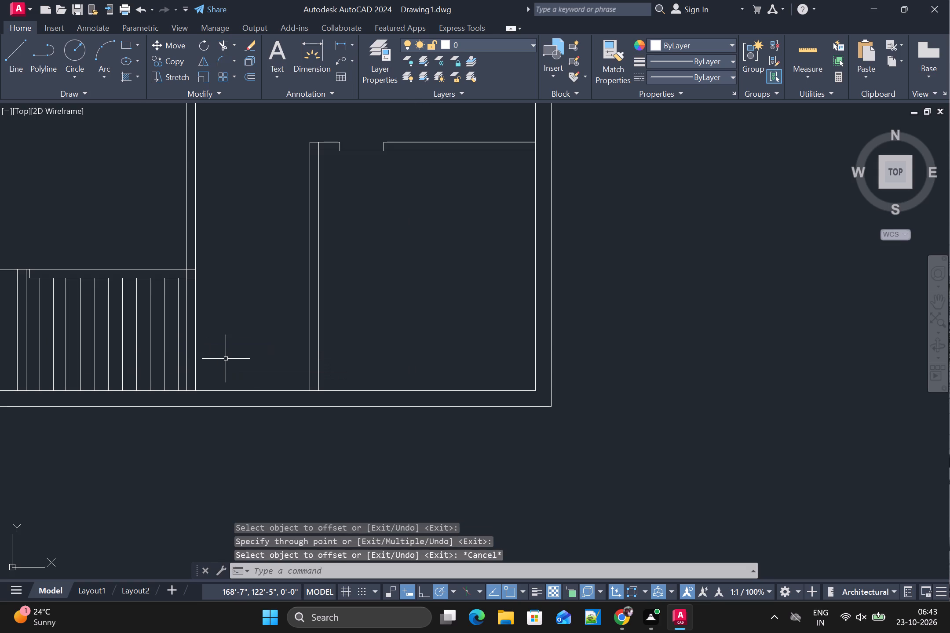
Draw a line about 7'-7" long from the midpoint of the vertical line nearest the corridor wall to the midpoint of the short partition's left line.
key("l")
key("Return")
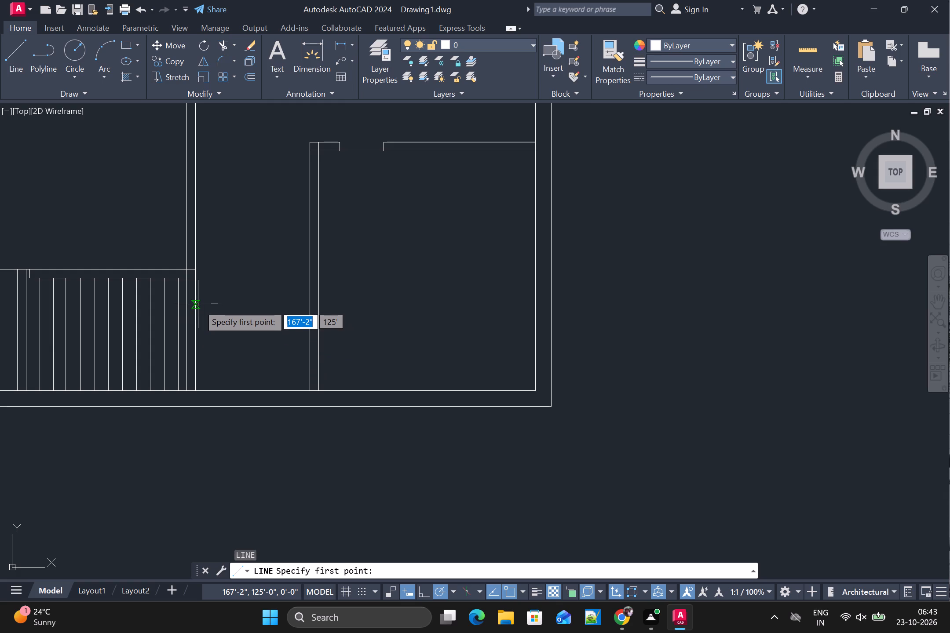
left_click(179, 333)
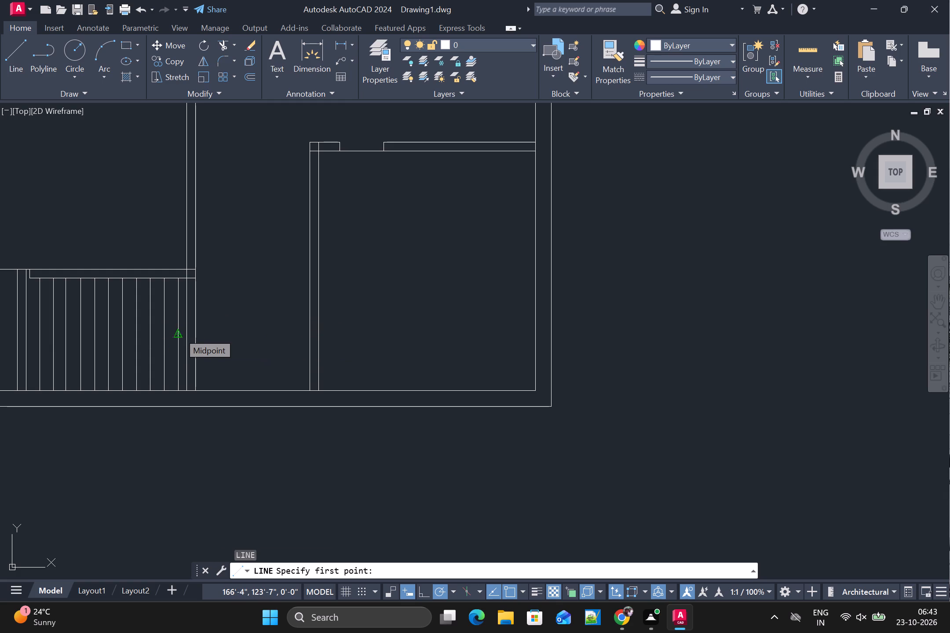
left_click(21, 331)
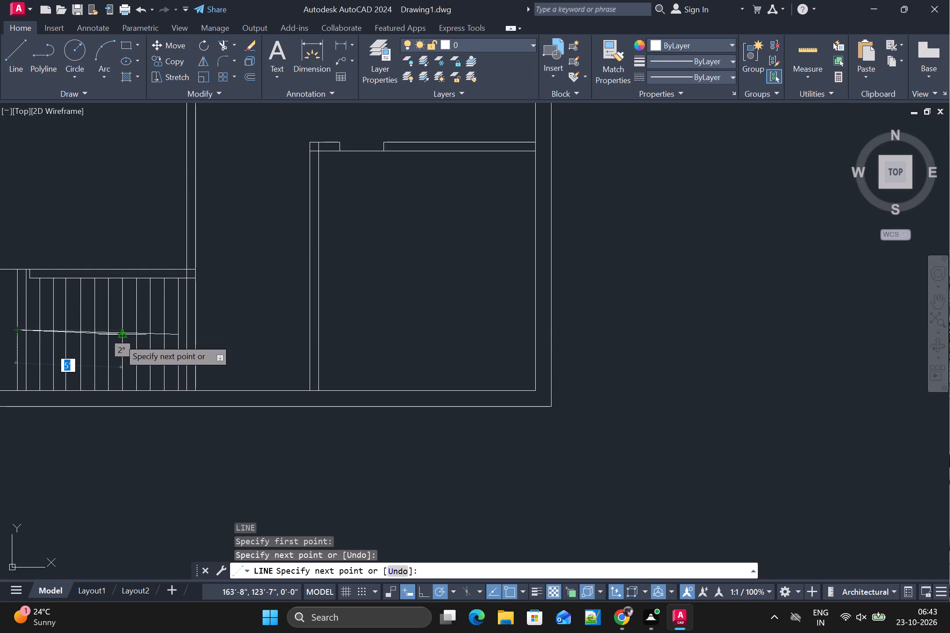
key("Escape")
Draw a horizontal line about 10" long from the crossing line's right end to the corridor wall's outer line.
type("L")
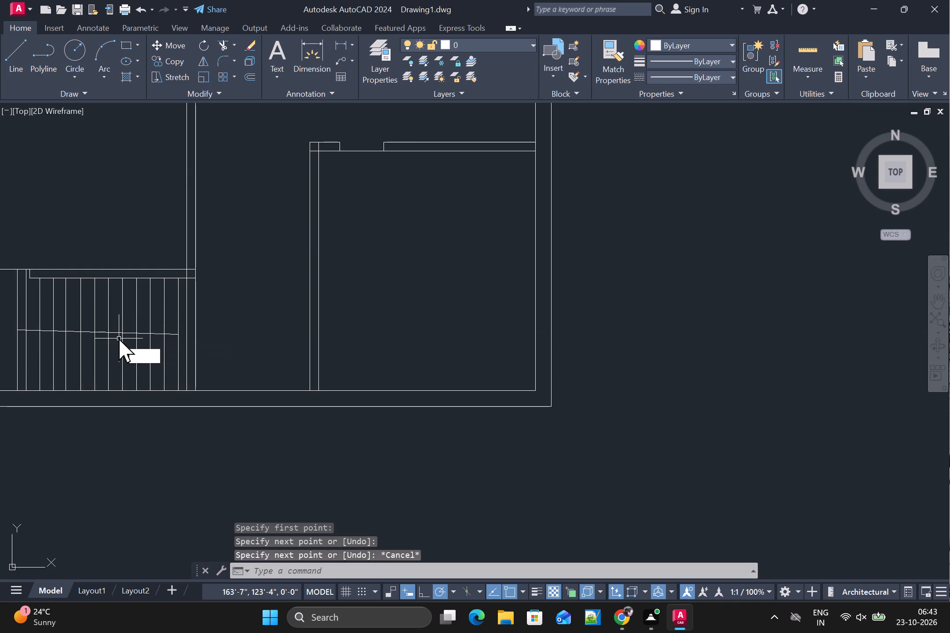
key("space")
scroll(208, 344, "up", 2)
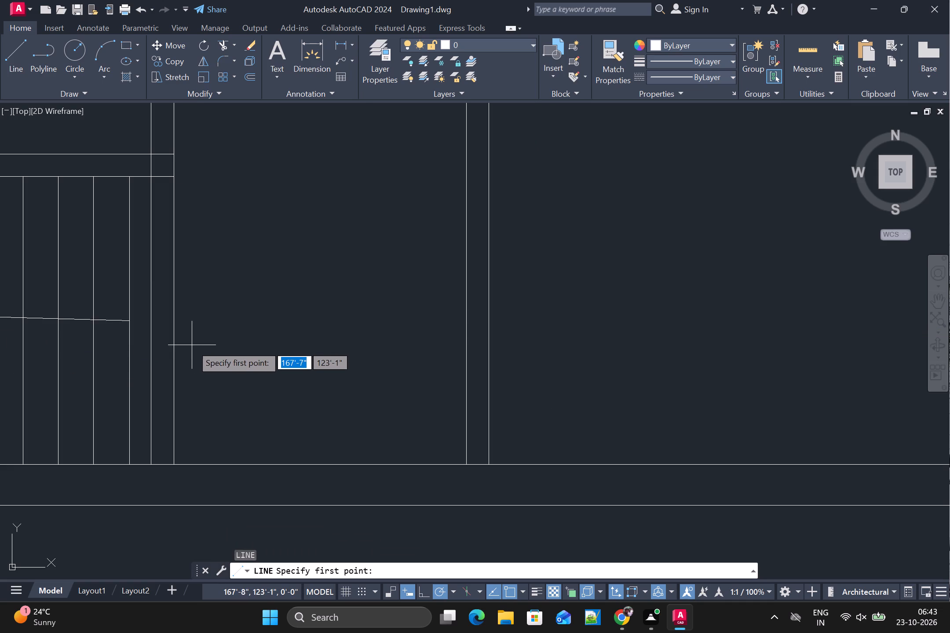
left_click(133, 320)
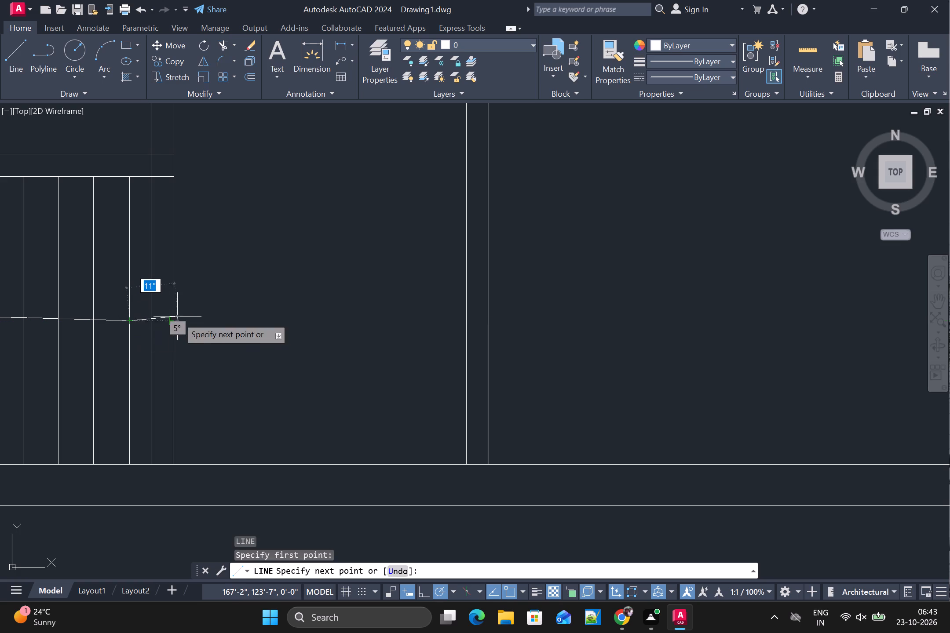
left_click(176, 322)
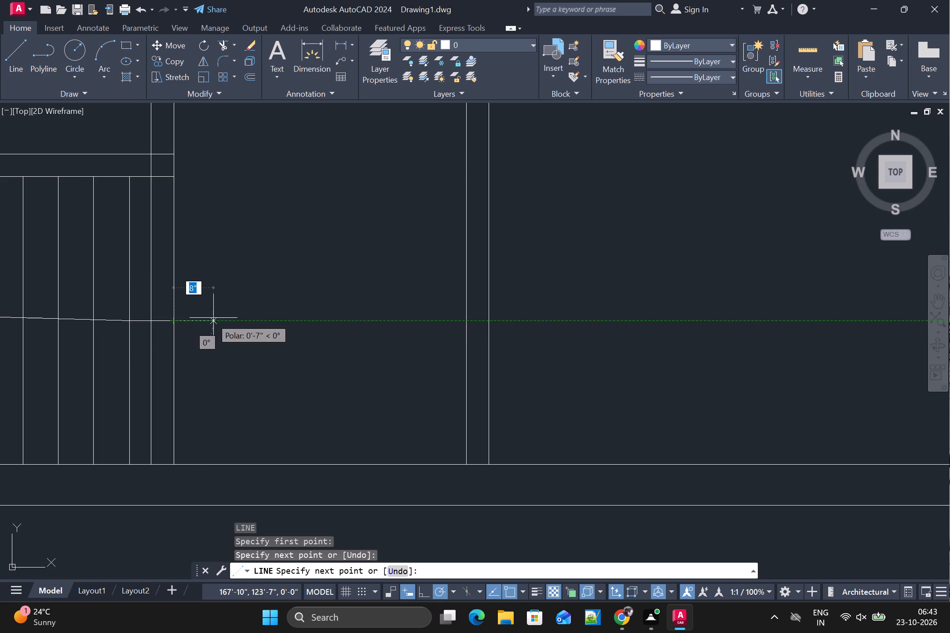
key("Escape")
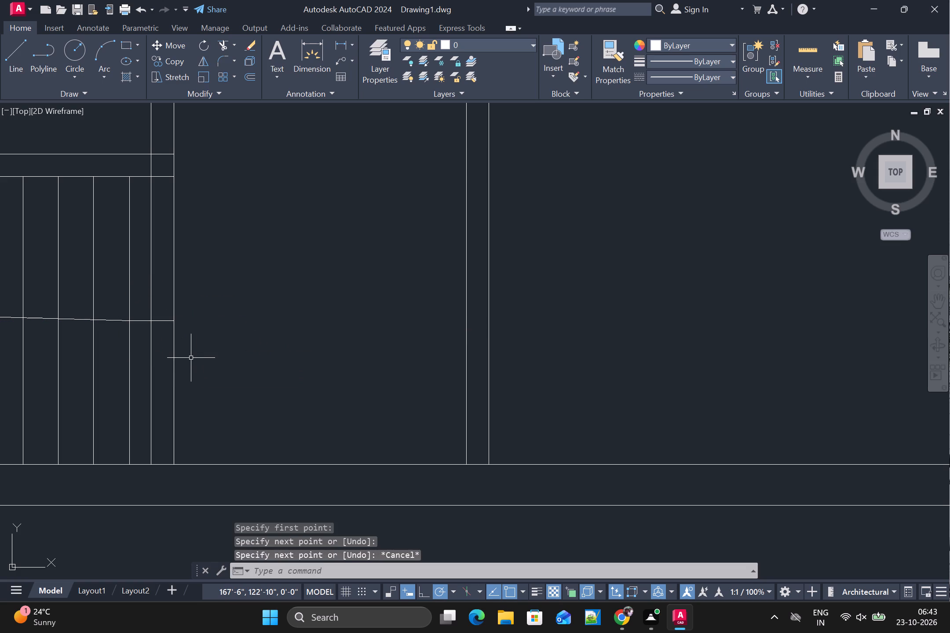
Draw a lower horizontal line about 9'-6" long from the corridor wall's outer line across the parallel lines, ending past the short partition.
scroll(165, 357, "up", 2)
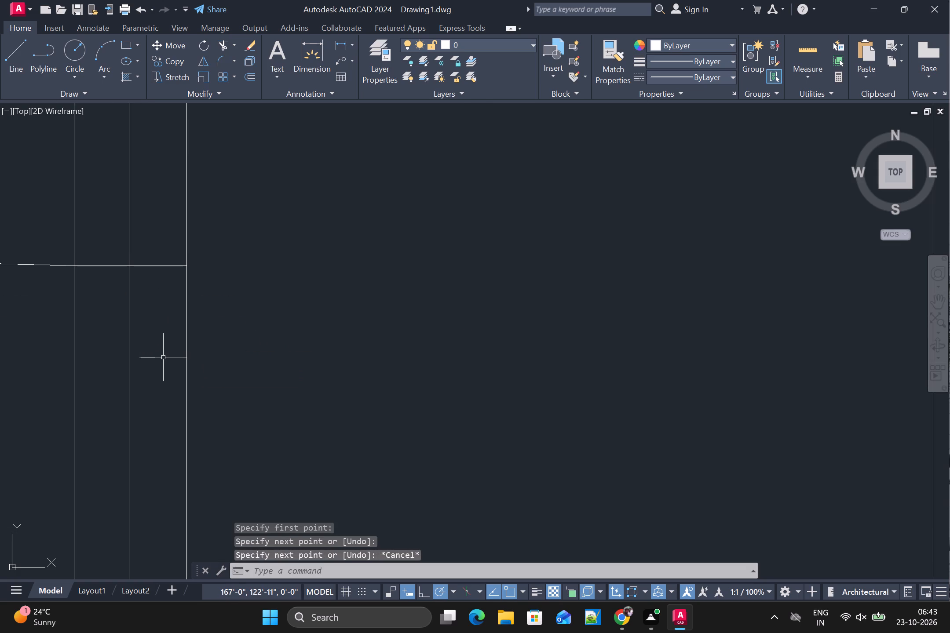
scroll(163, 357, "up", 1)
scroll(163, 357, "down", 4)
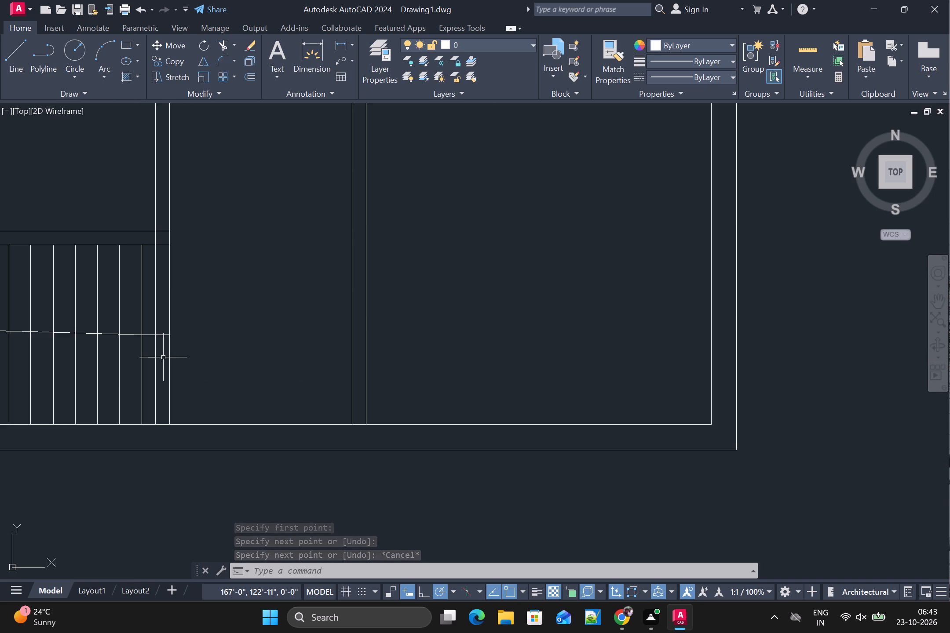
scroll(163, 357, "down", 2)
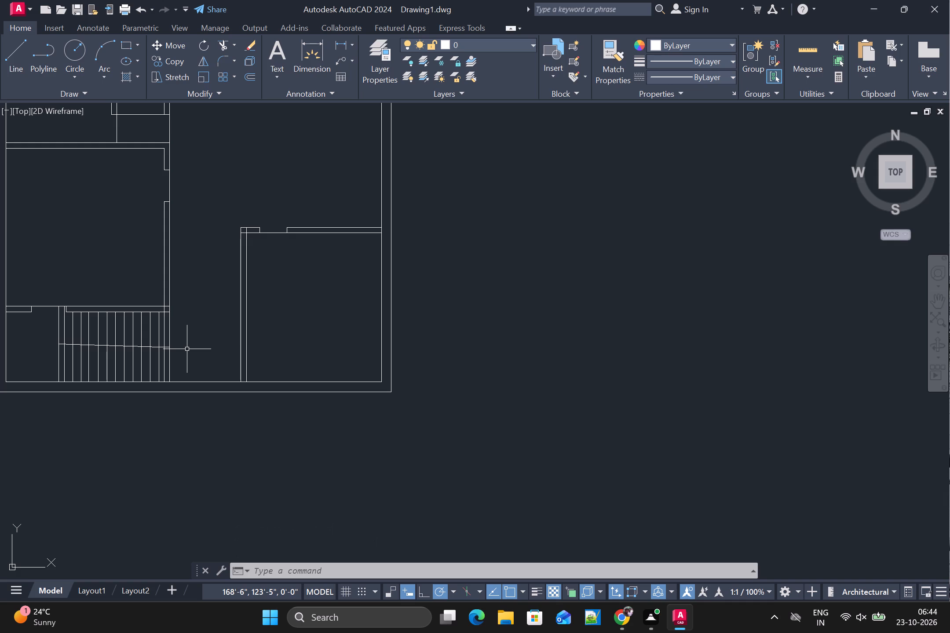
key("l")
key("Return")
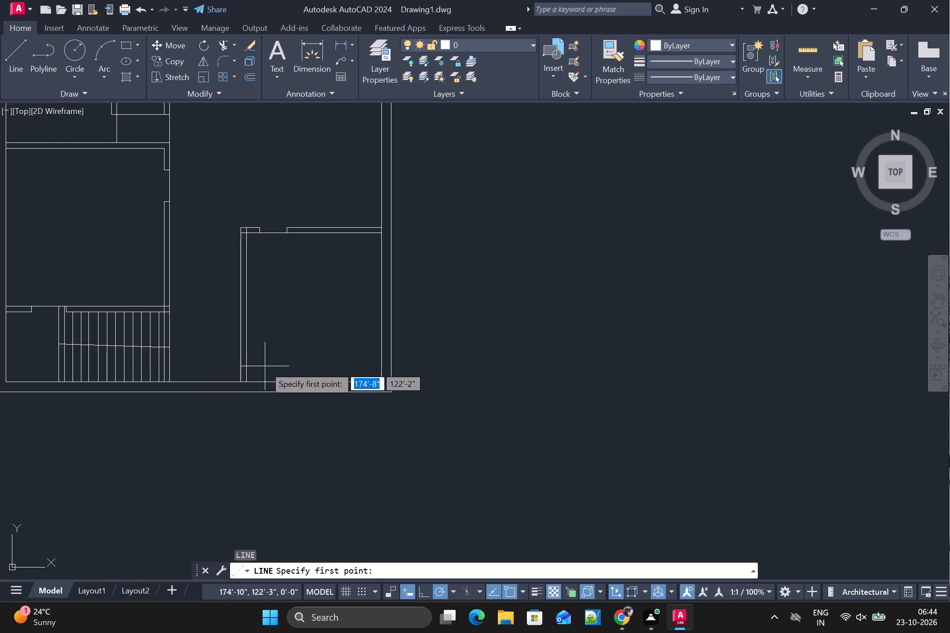
scroll(179, 359, "up", 1)
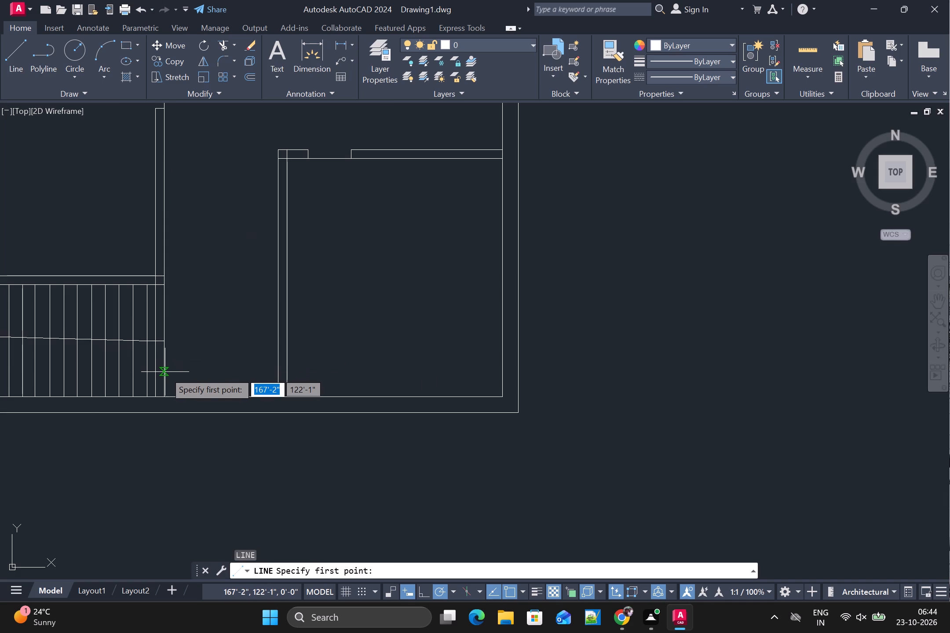
scroll(165, 372, "up", 2)
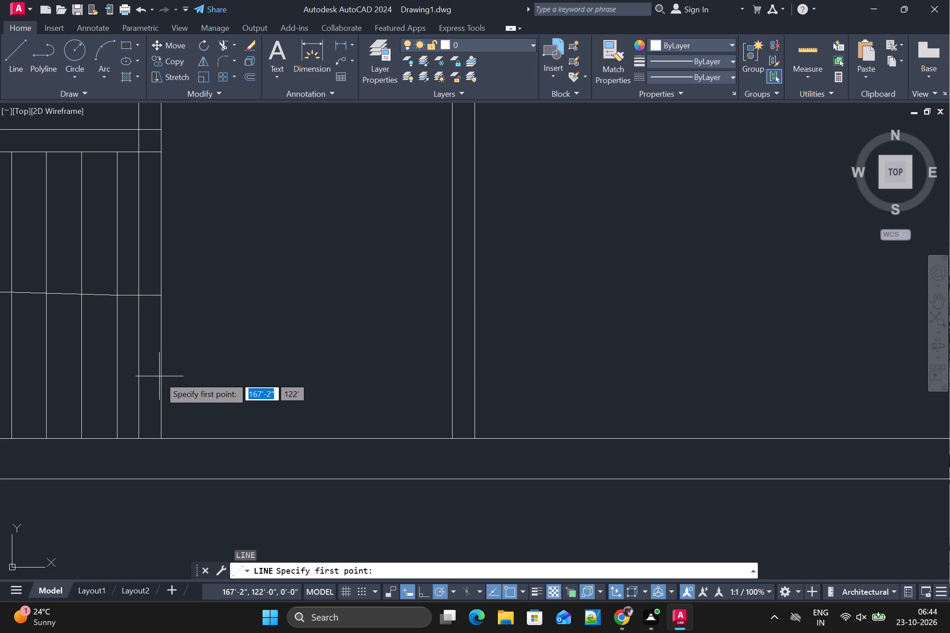
scroll(162, 370, "up", 1)
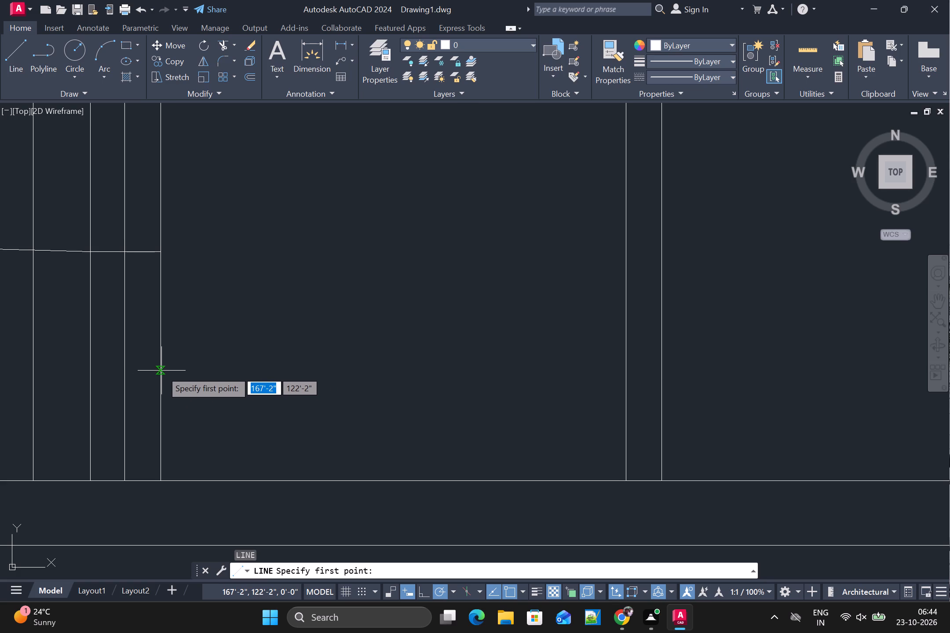
left_click(161, 368)
scroll(163, 370, "down", 4)
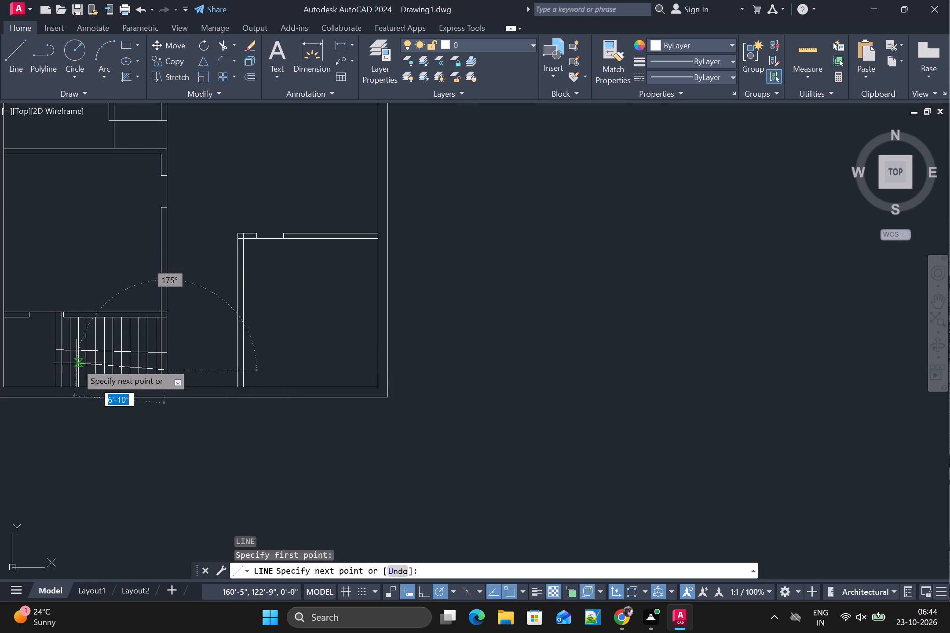
left_click(42, 366)
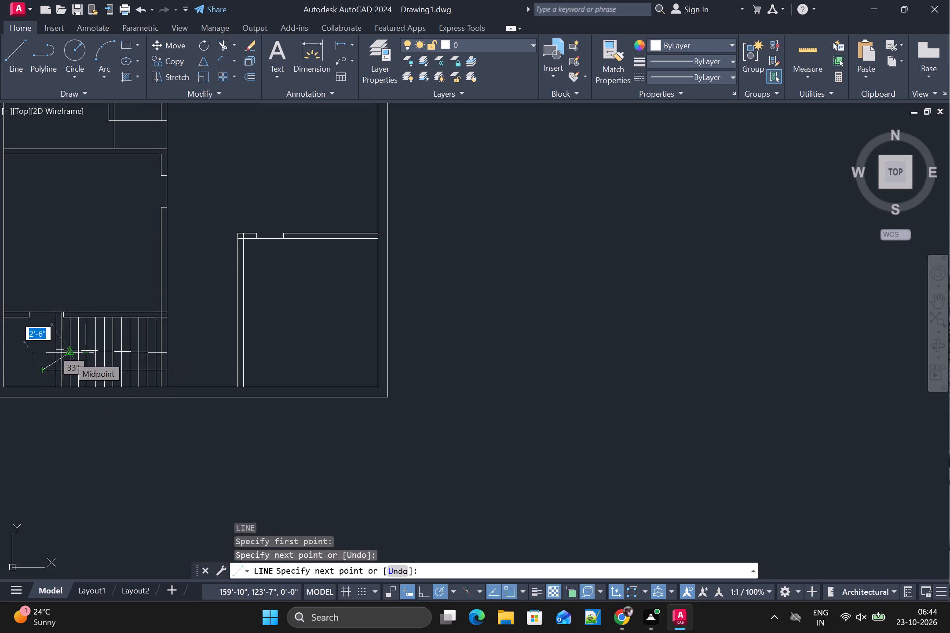
key("Escape")
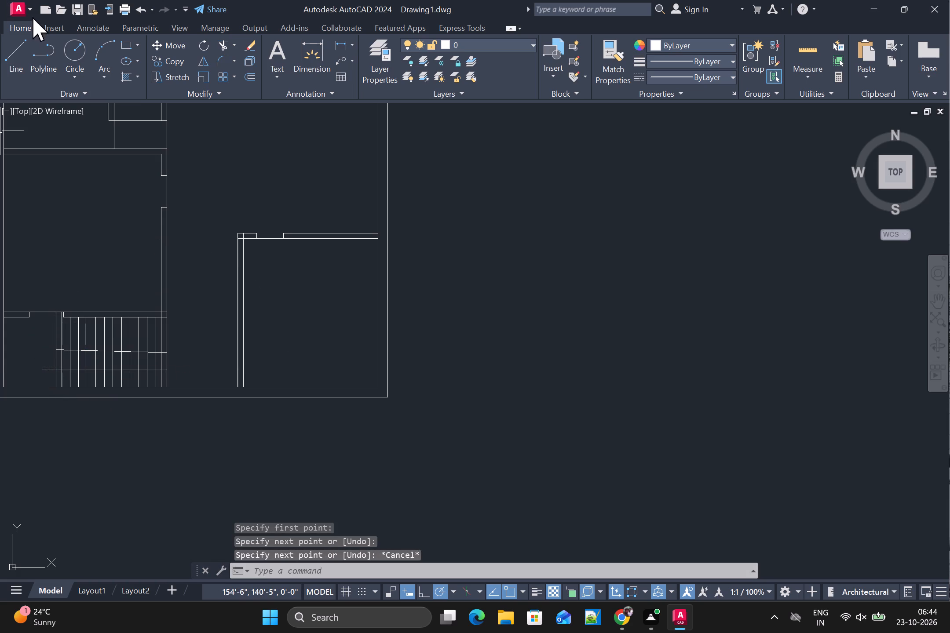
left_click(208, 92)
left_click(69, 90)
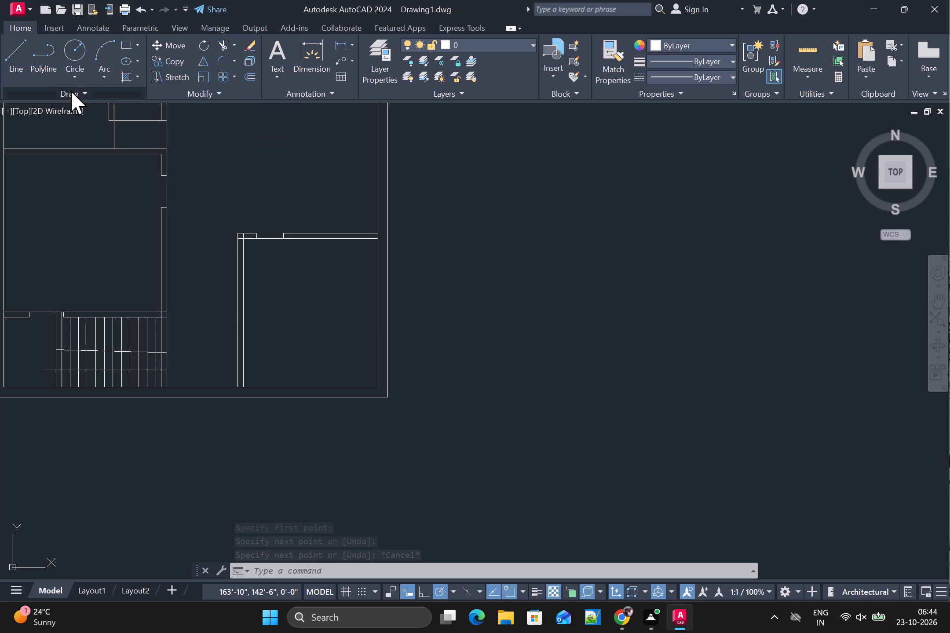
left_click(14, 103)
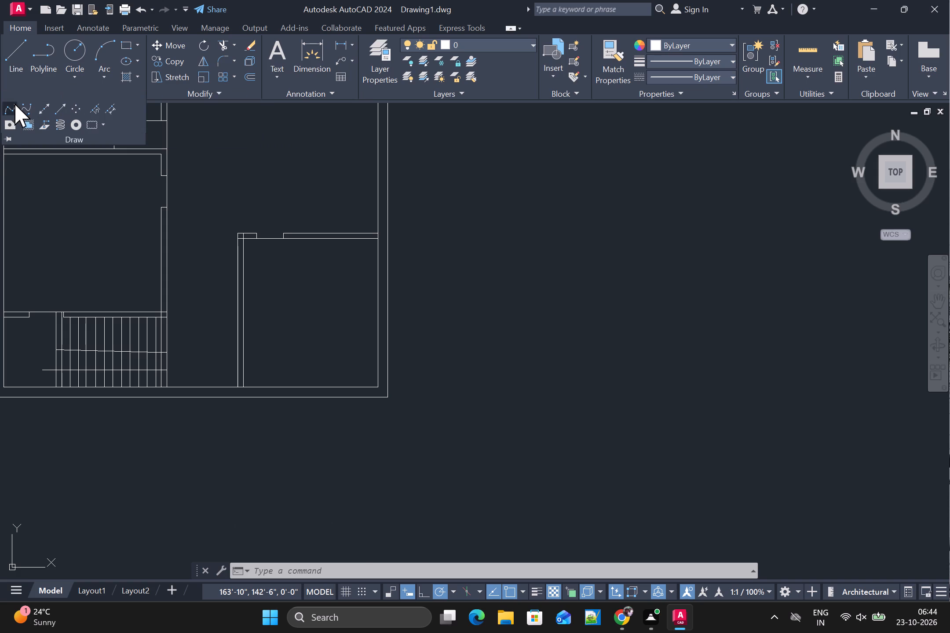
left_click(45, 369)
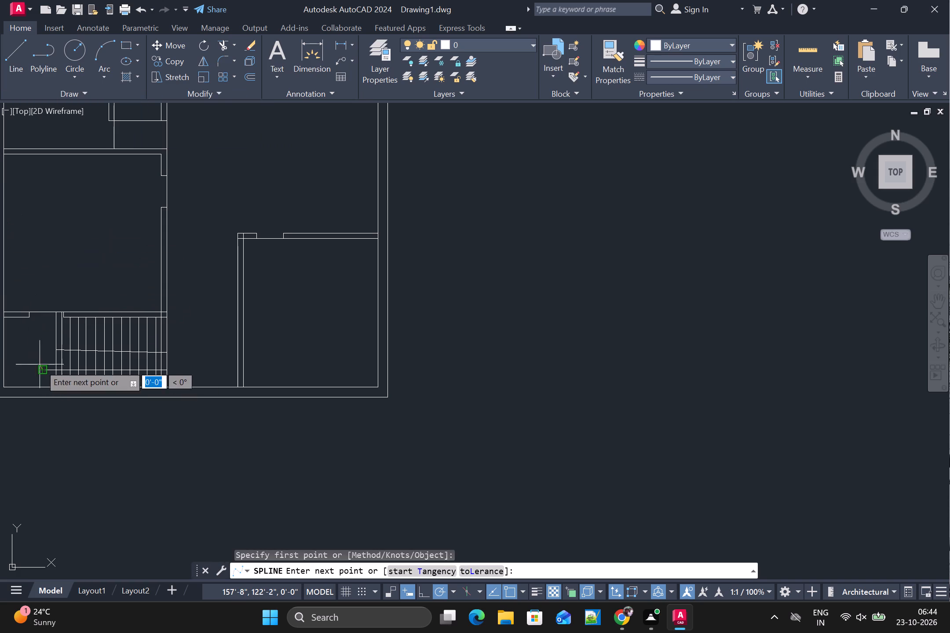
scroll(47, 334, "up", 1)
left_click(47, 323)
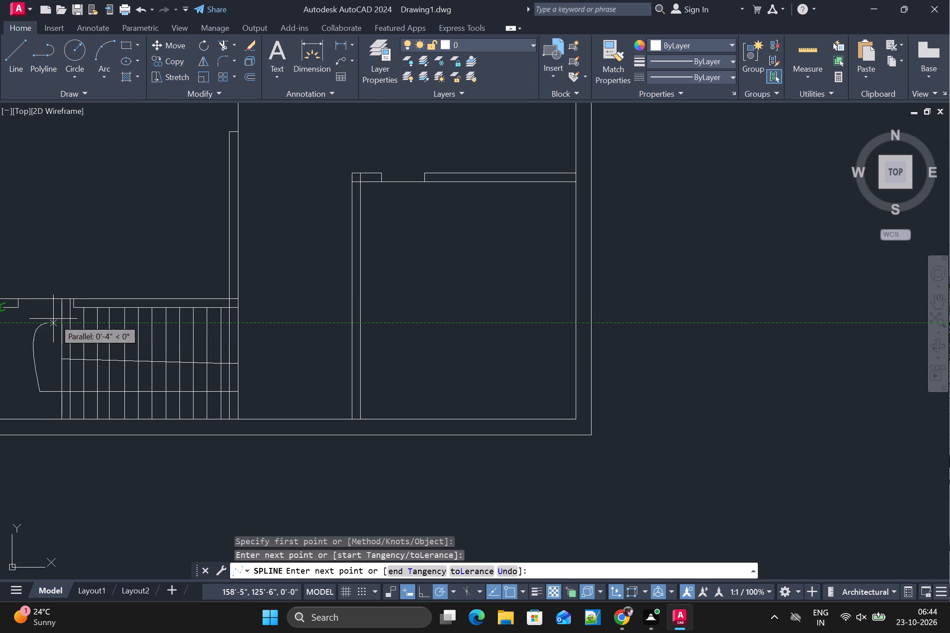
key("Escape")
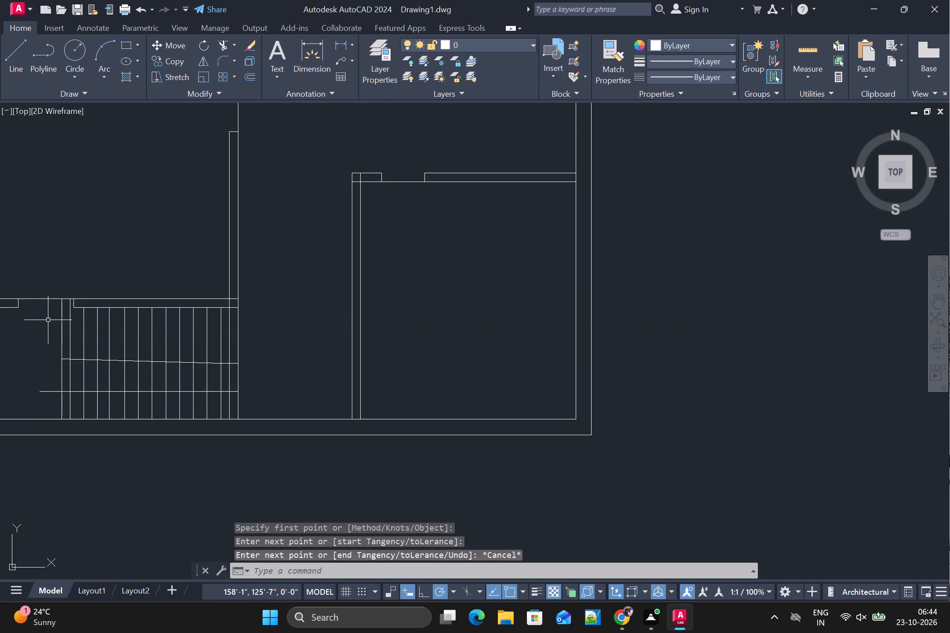
Draw a three-point arc from the lower horizontal line's left end, bulging left and ending above it, just short of the stair lines.
type("A")
key("space")
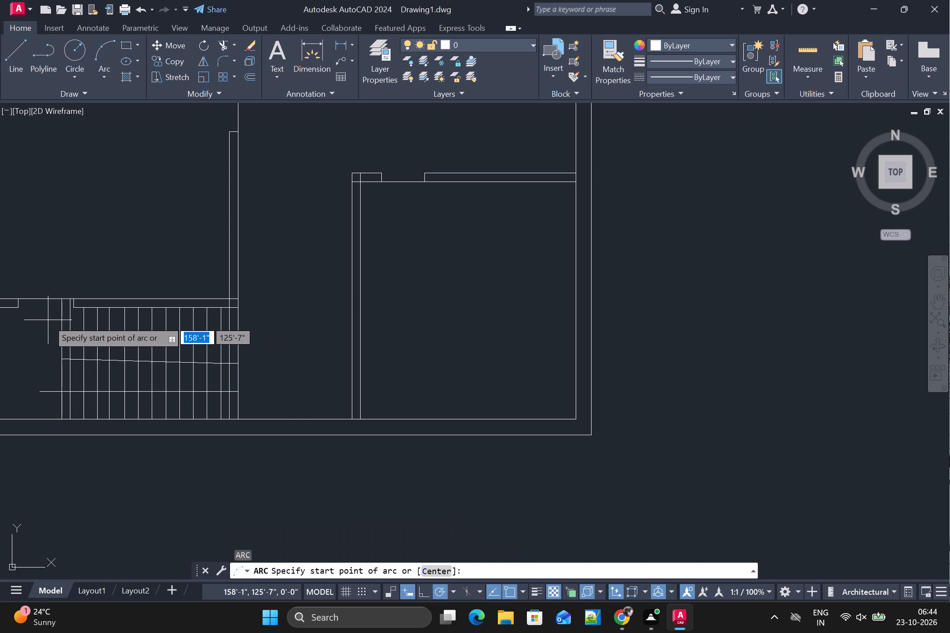
left_click(42, 391)
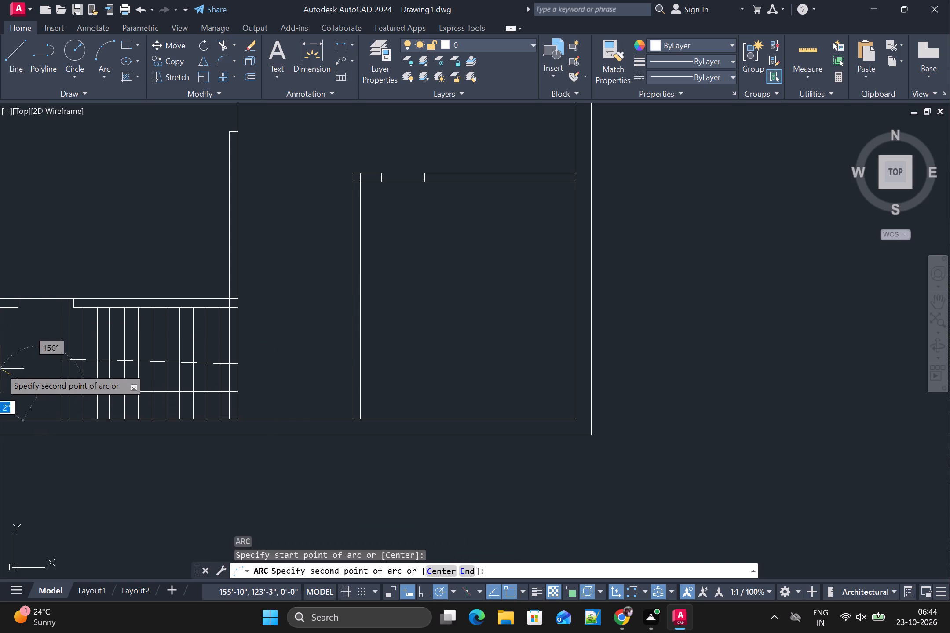
left_click(44, 323)
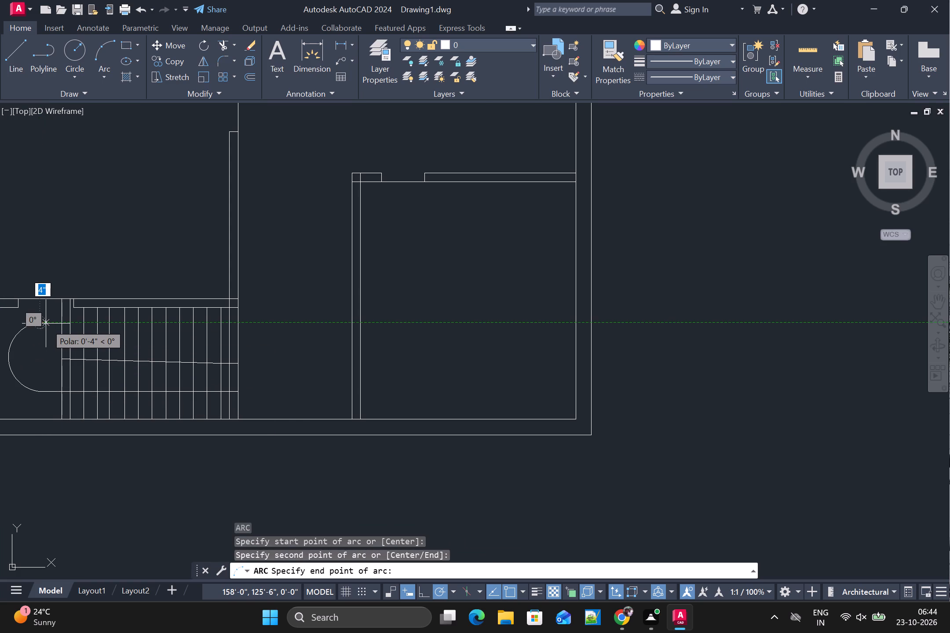
left_click(48, 324)
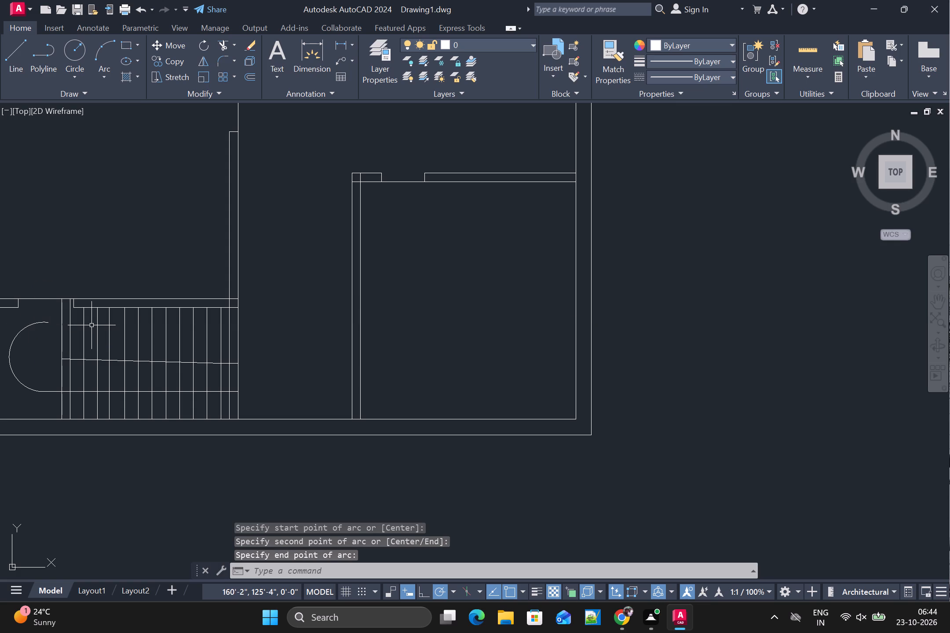
Draw a line about 8'-3" long from the arc's upper end across the stair lines to the vertical line nearest the corridor wall.
type("L")
key("space")
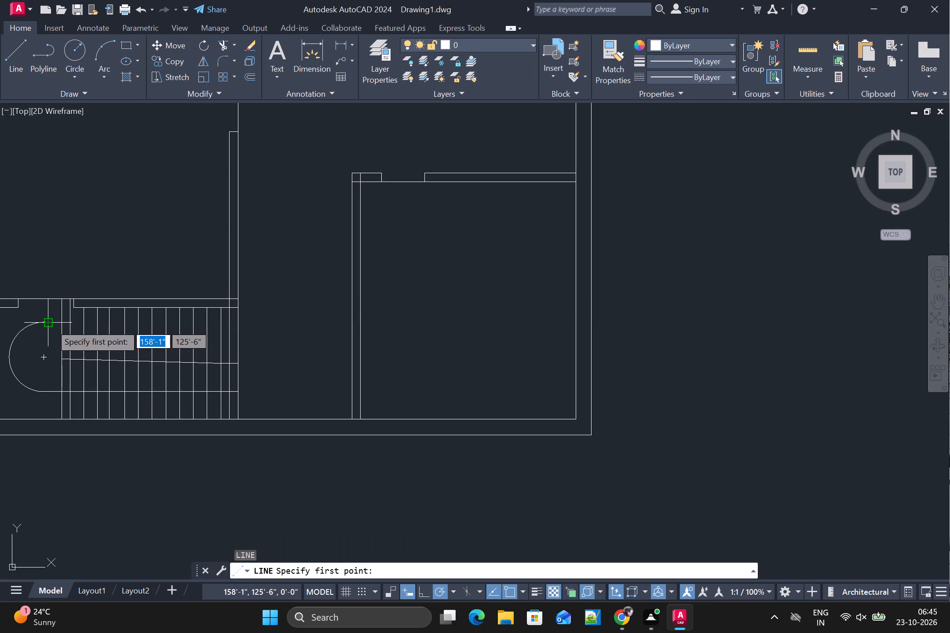
left_click(51, 324)
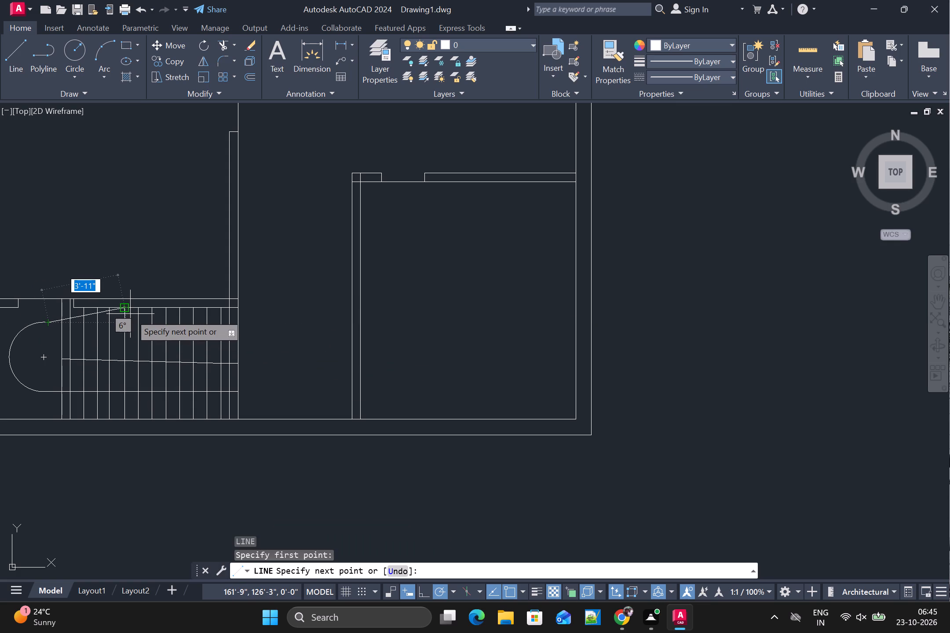
scroll(175, 335, "up", 2)
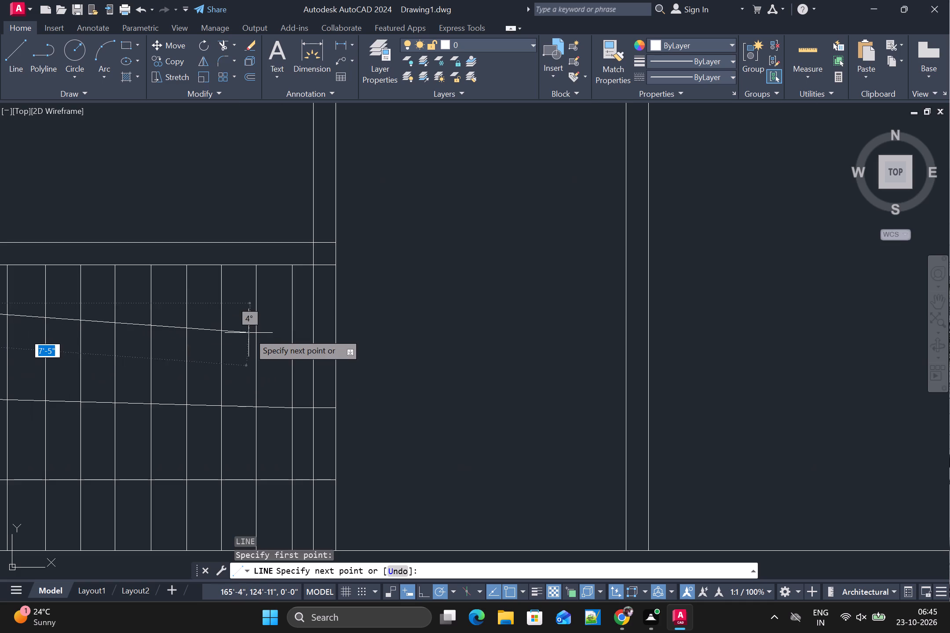
left_click(294, 328)
Add an arrowhead at the line's right end, with an upper stroke about 11" long and a lower stroke, both reaching the previous tread line.
left_click(253, 292)
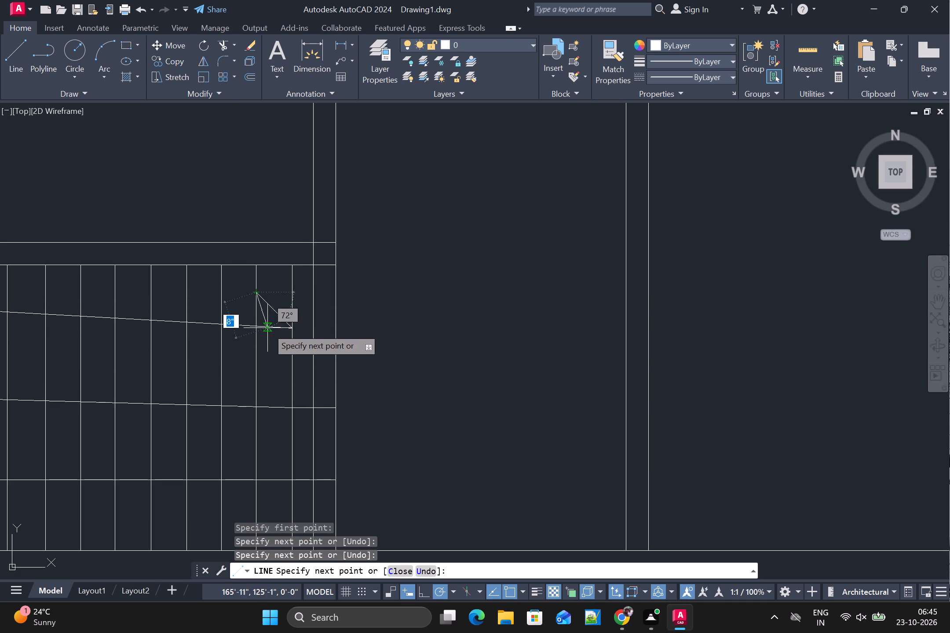
left_click(295, 330)
left_click(257, 349)
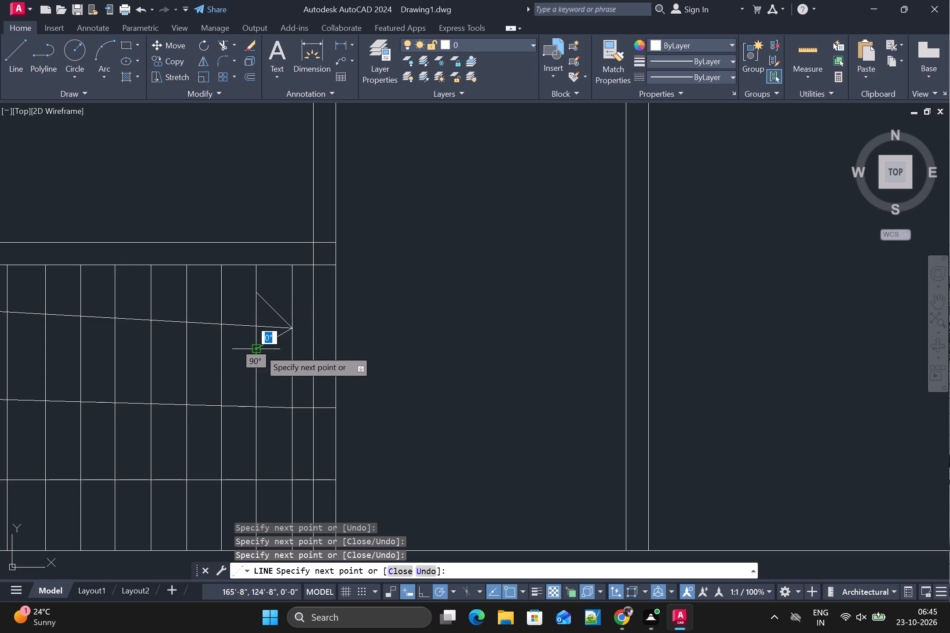
key("space")
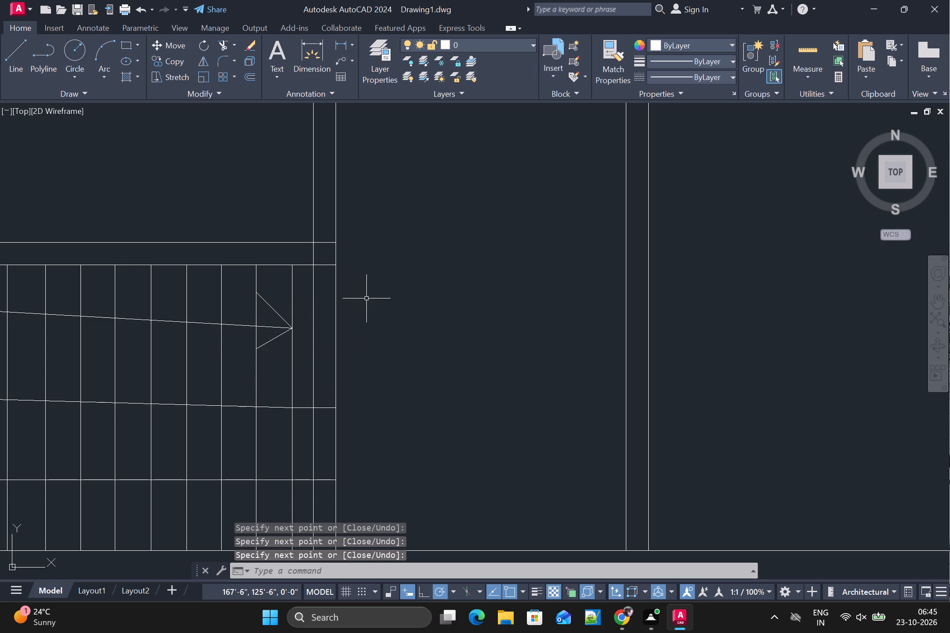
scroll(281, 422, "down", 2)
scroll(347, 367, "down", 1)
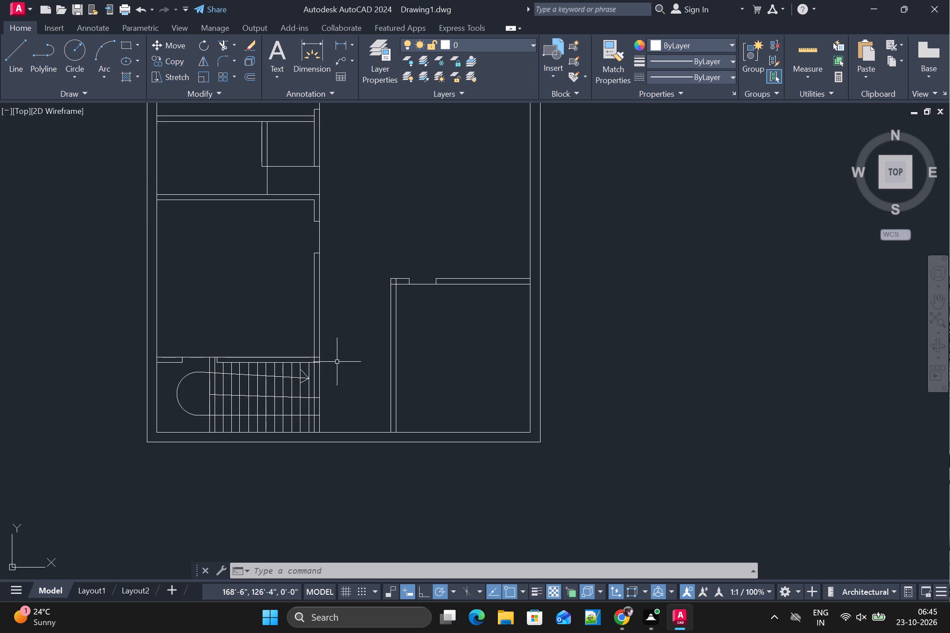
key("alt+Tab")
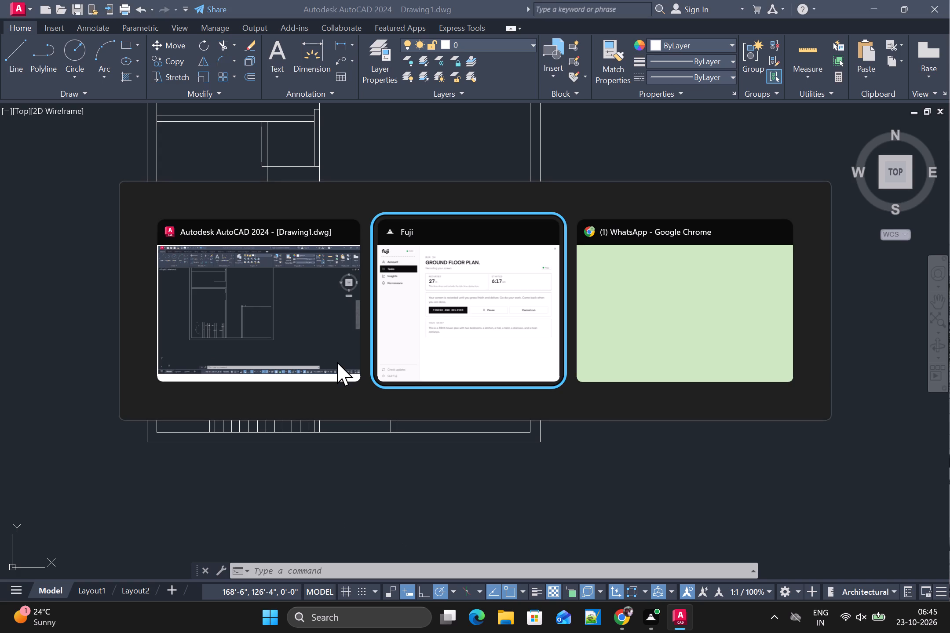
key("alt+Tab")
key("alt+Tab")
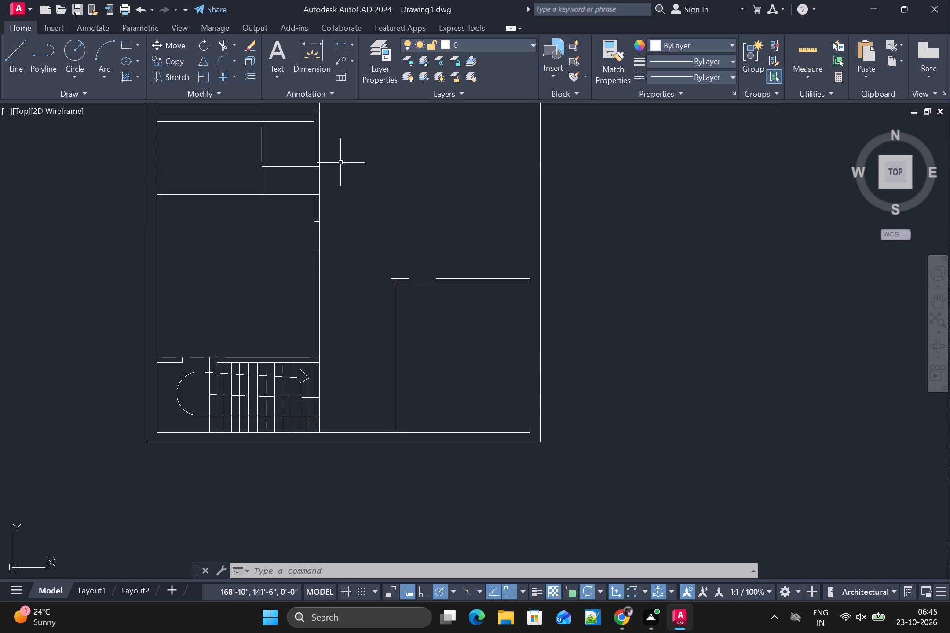
Review the whole floor plan, examining the outer walls, partitions, door openings and staircase.
scroll(330, 236, "down", 1)
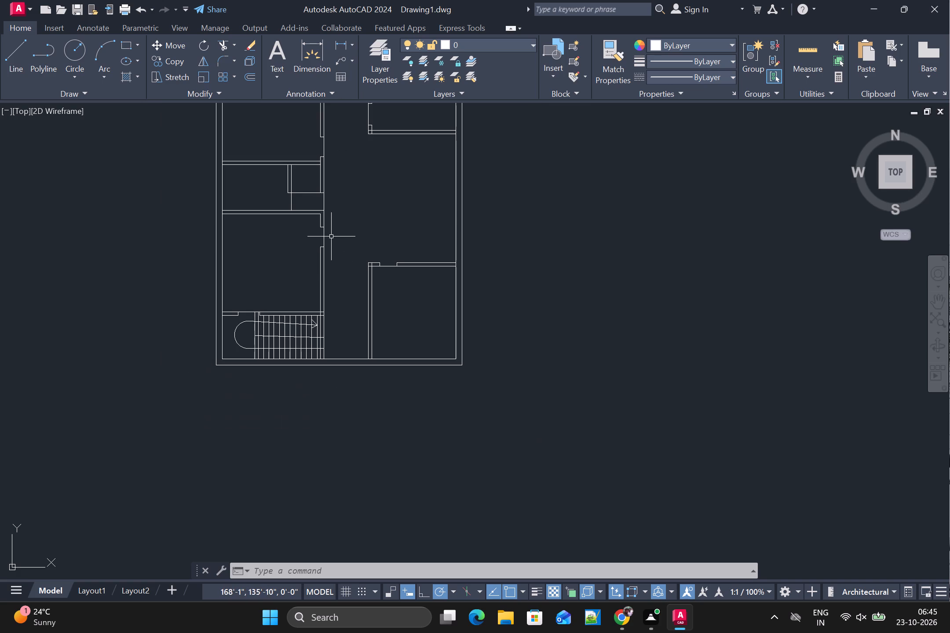
middle_click_drag(331, 247, 273, 351)
scroll(272, 351, "down", 1)
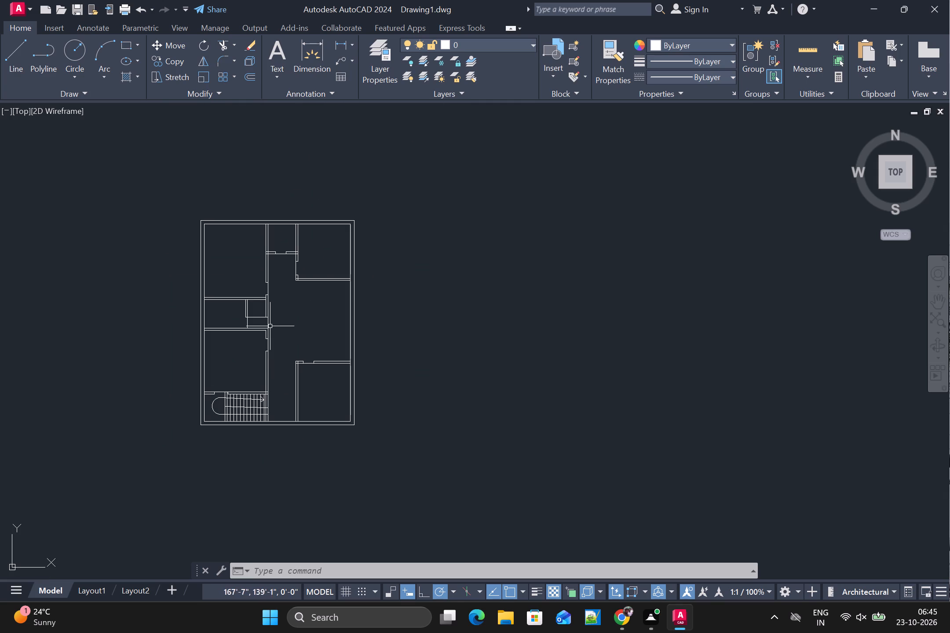
scroll(270, 320, "up", 1)
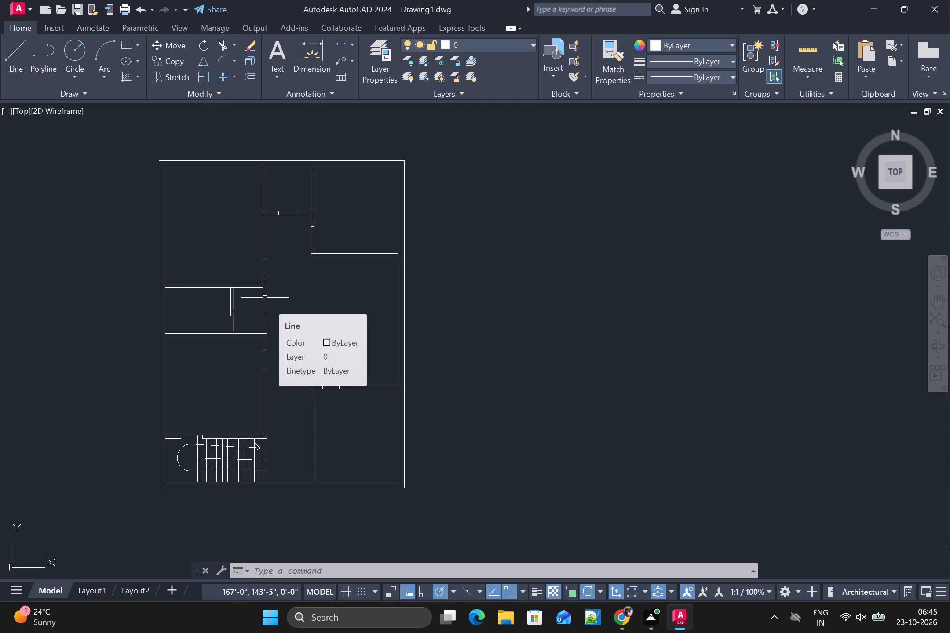
scroll(314, 360, "up", 1)
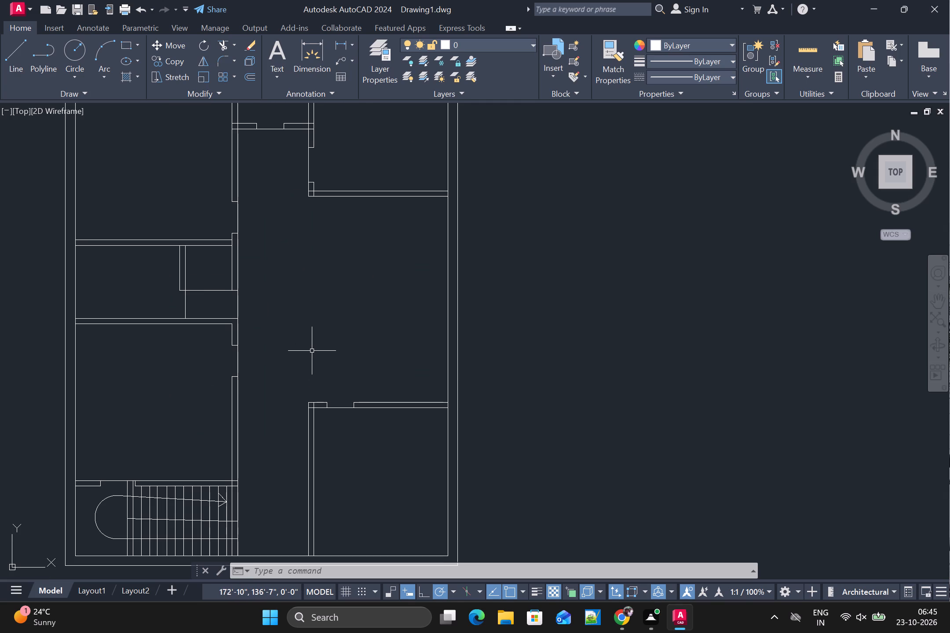
scroll(312, 351, "down", 1)
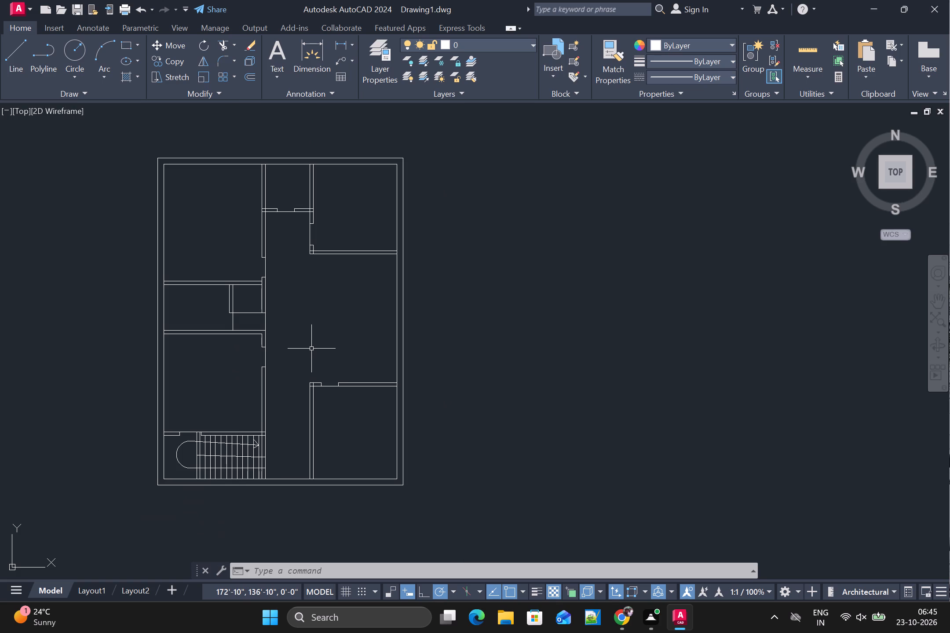
middle_click_drag(311, 349, 406, 360)
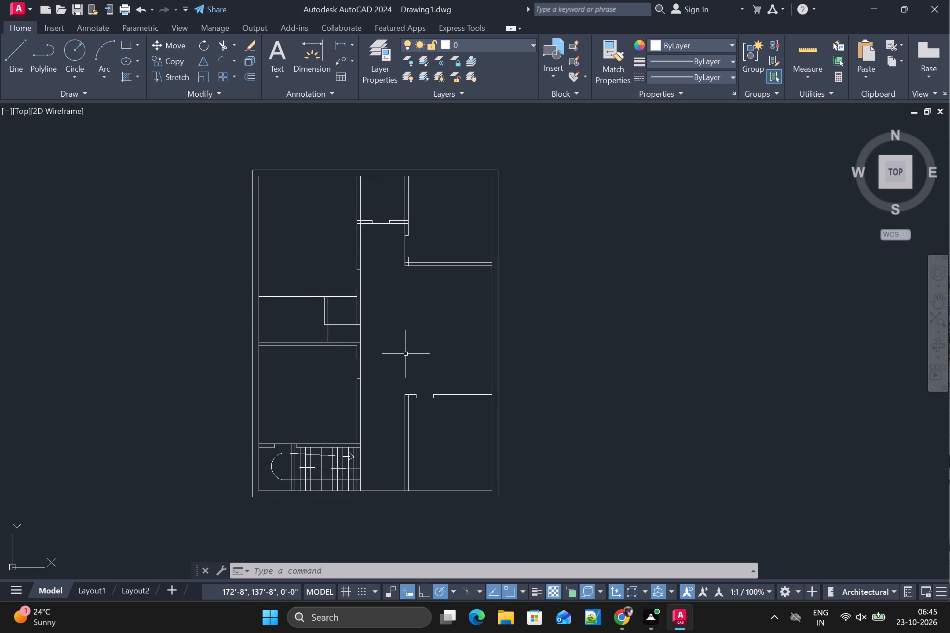
scroll(406, 354, "up", 1)
scroll(406, 353, "down", 1)
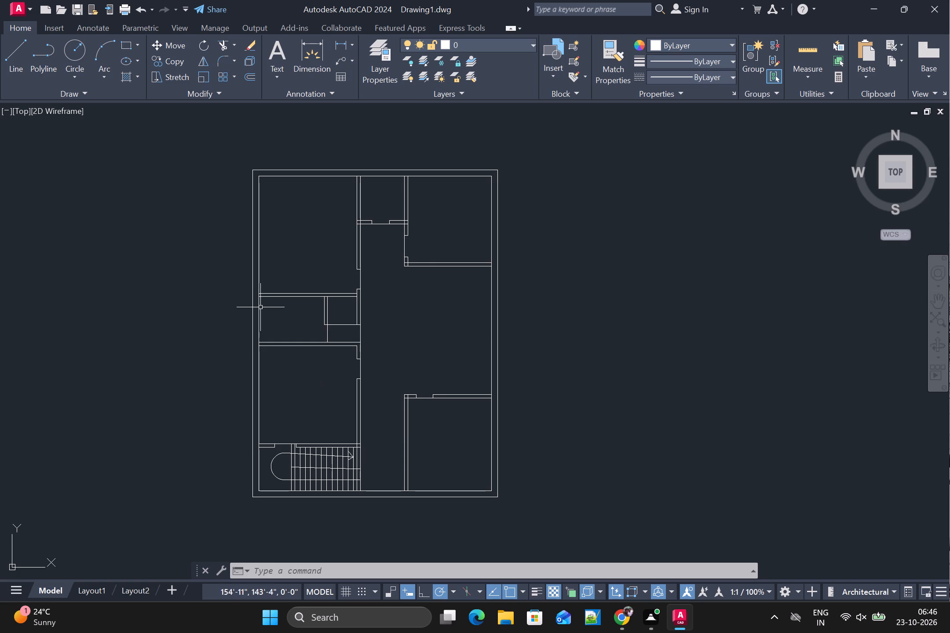
scroll(402, 307, "up", 2)
middle_click_drag(402, 315, 350, 434)
scroll(394, 336, "down", 1)
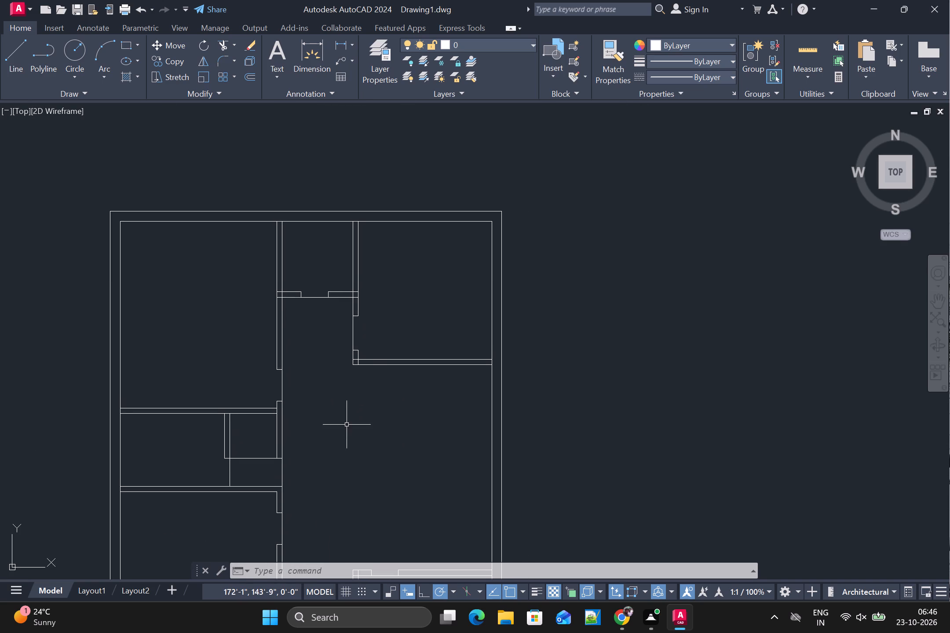
scroll(347, 425, "down", 2)
scroll(344, 418, "up", 2)
scroll(344, 418, "down", 1)
middle_click_drag(344, 418, 354, 321)
scroll(352, 315, "up", 2)
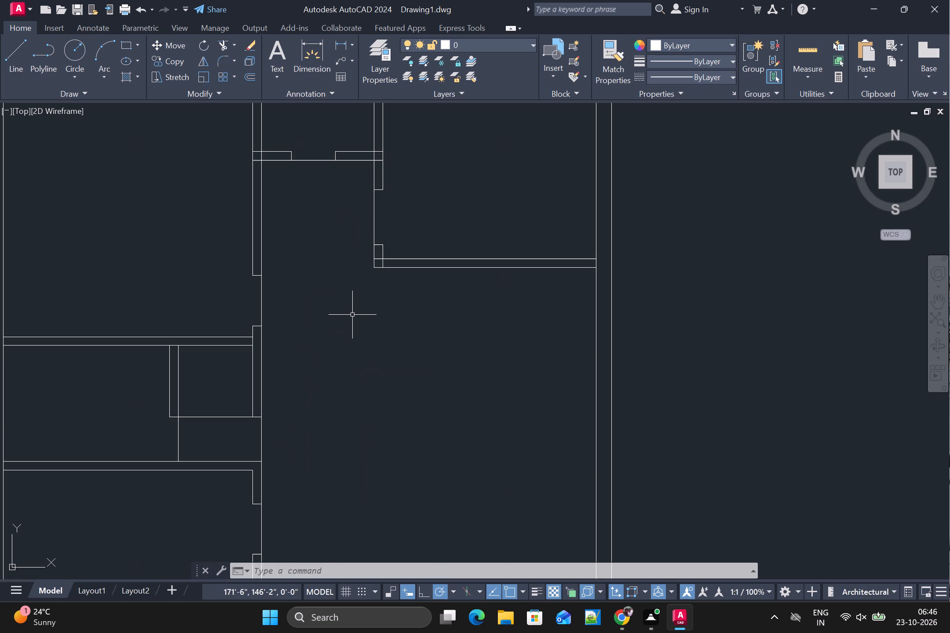
scroll(352, 315, "down", 1)
middle_click_drag(352, 313, 363, 240)
scroll(363, 240, "down", 1)
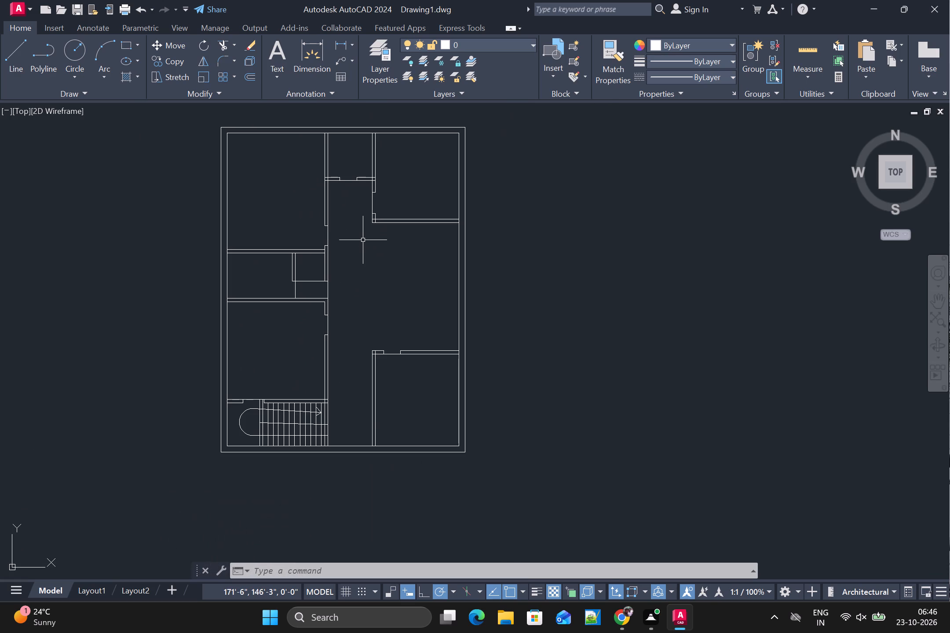
scroll(363, 240, "up", 1)
scroll(363, 240, "down", 1)
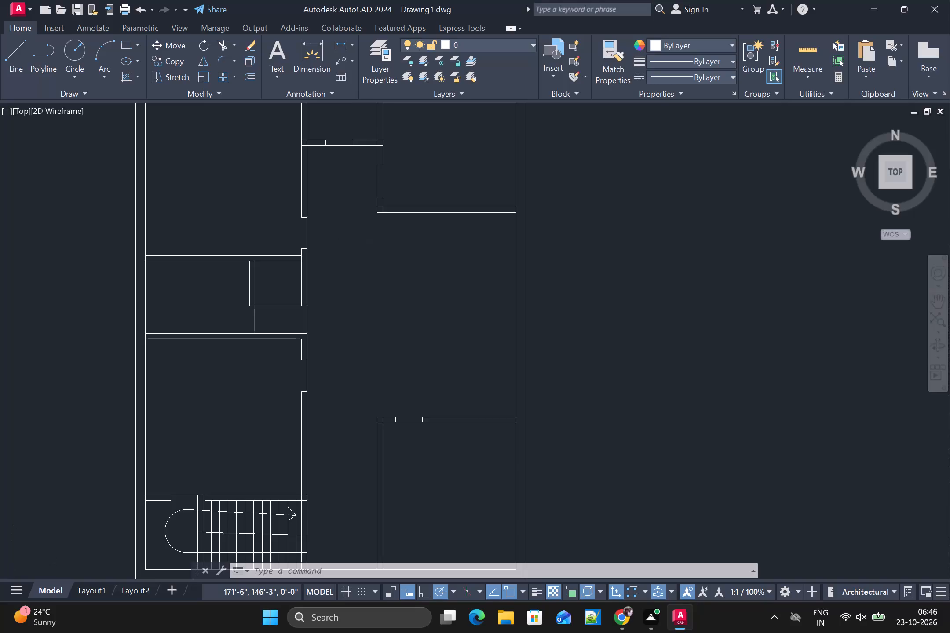
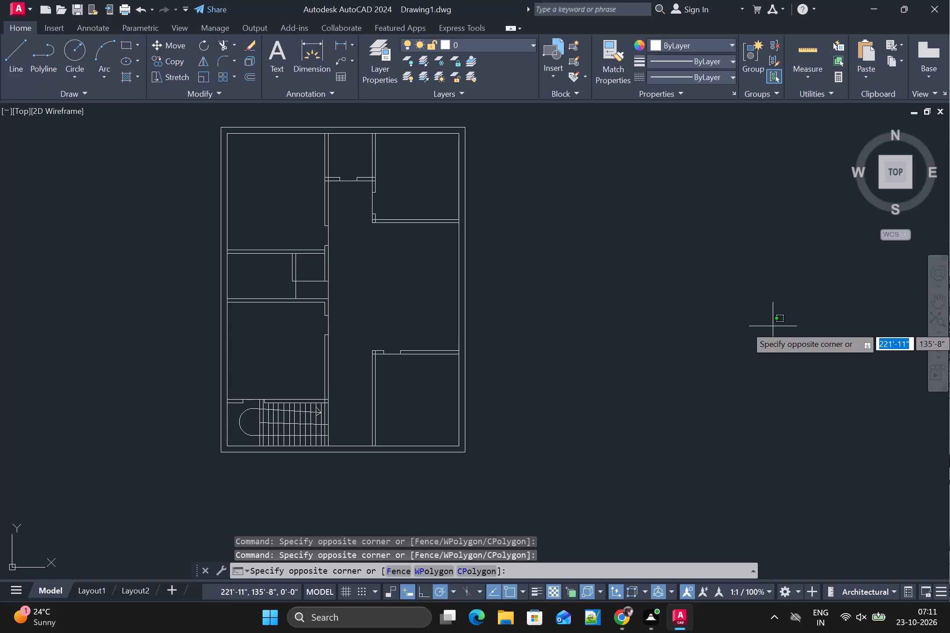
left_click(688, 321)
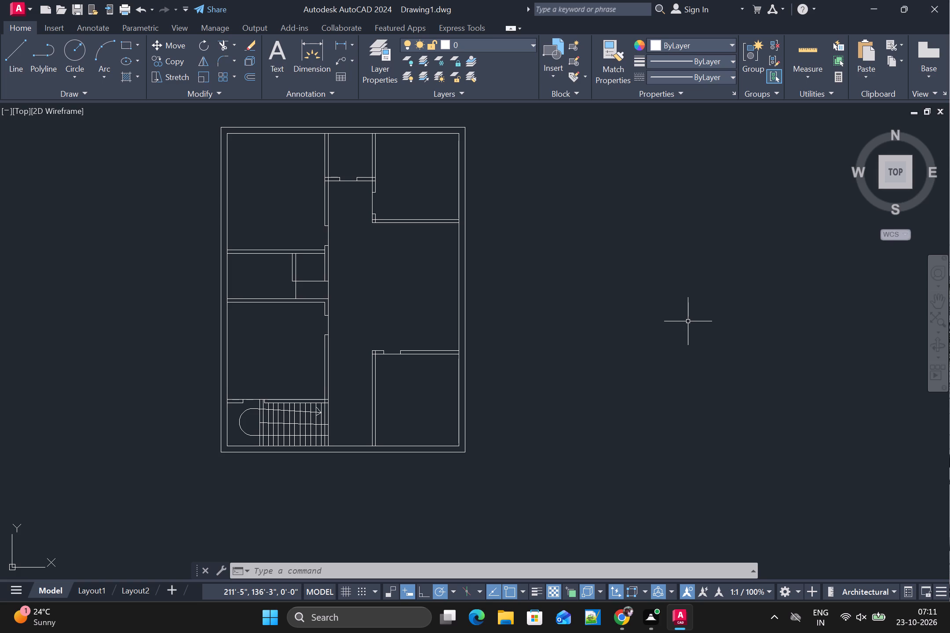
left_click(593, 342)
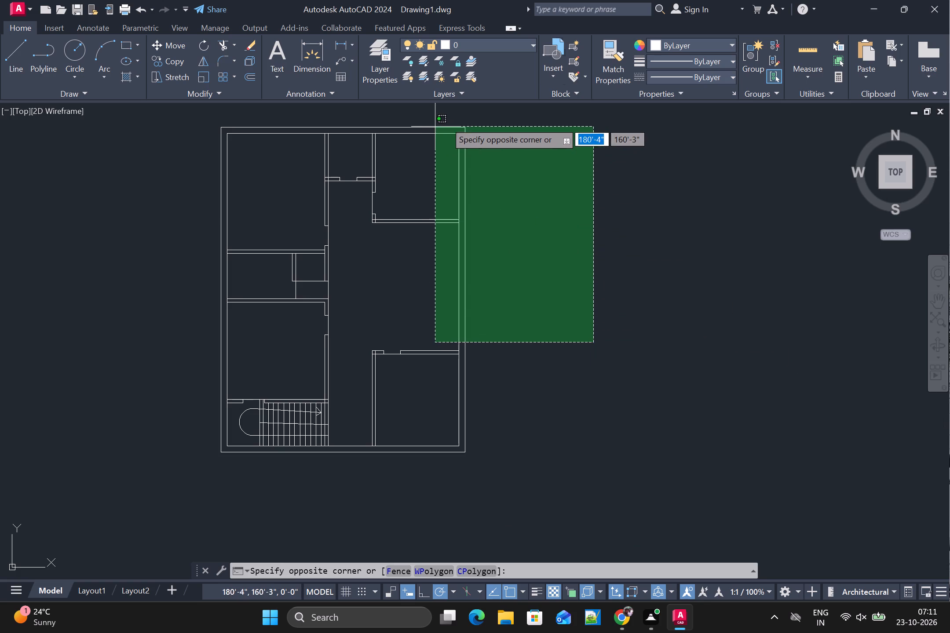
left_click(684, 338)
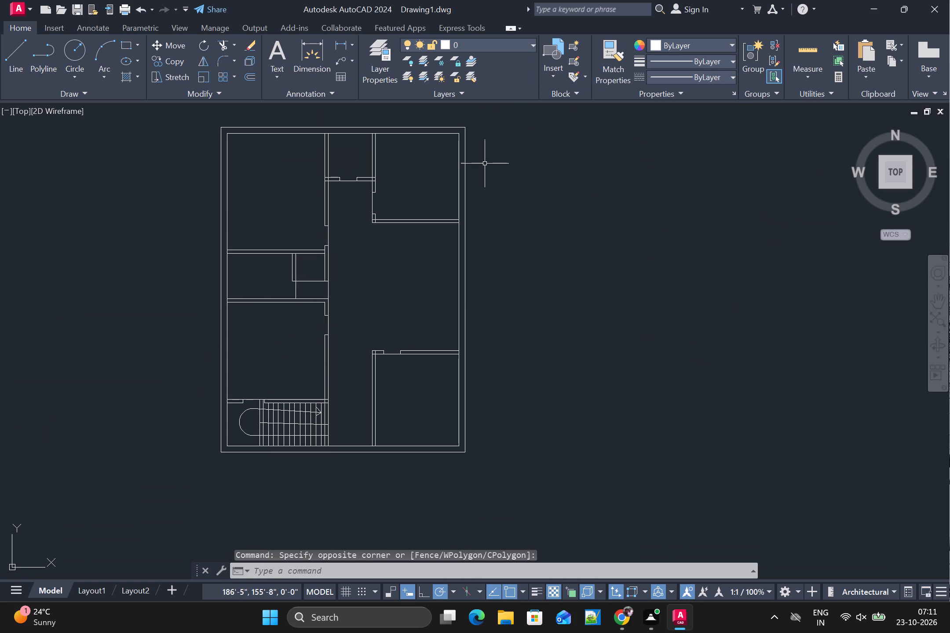
Insert the Toilet - Imperial block outside the plan's right wall and switch its view to Elongated (Plan).
type("TP")
key("Return")
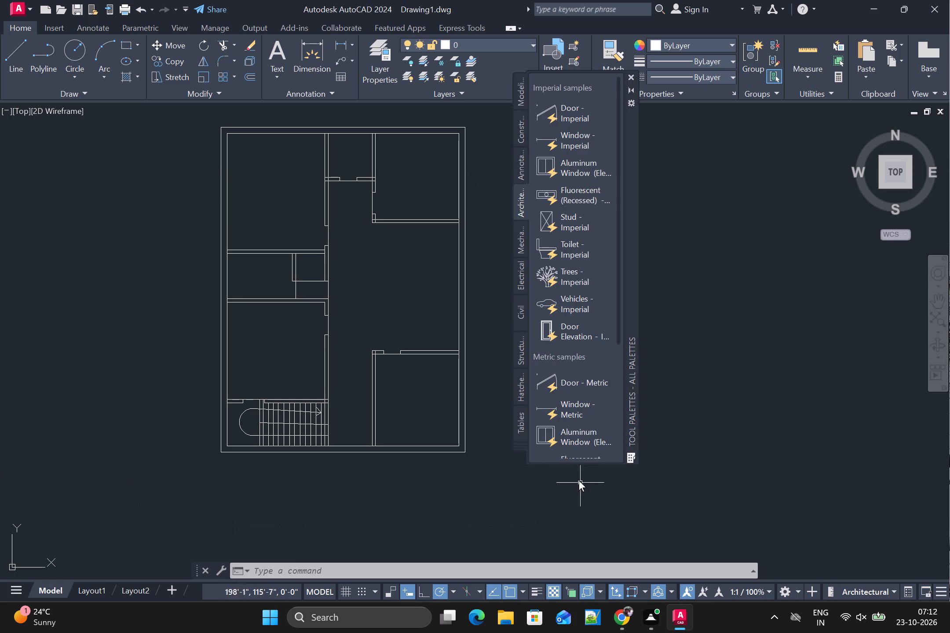
left_click_drag(558, 252, 692, 256)
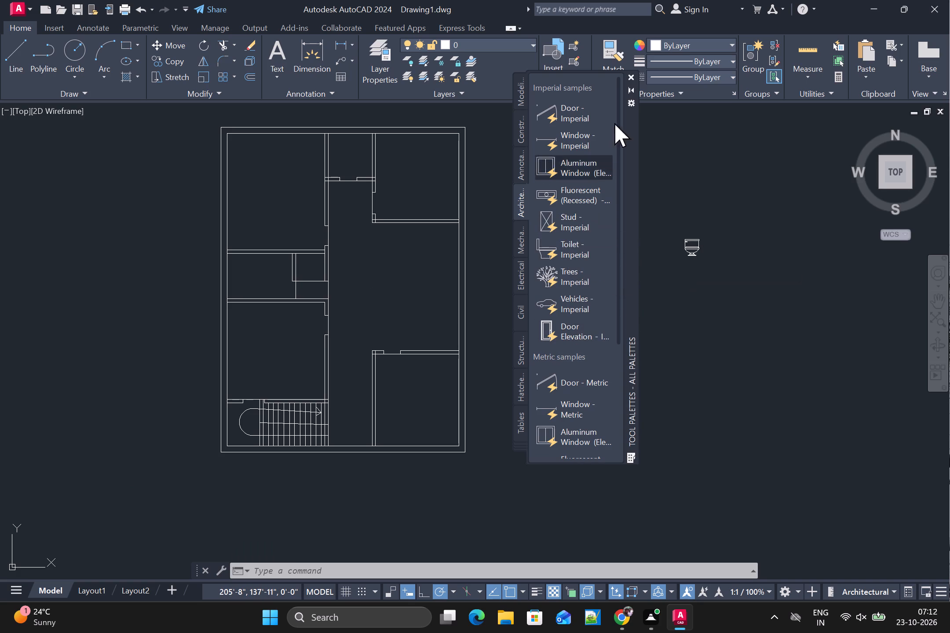
left_click(633, 75)
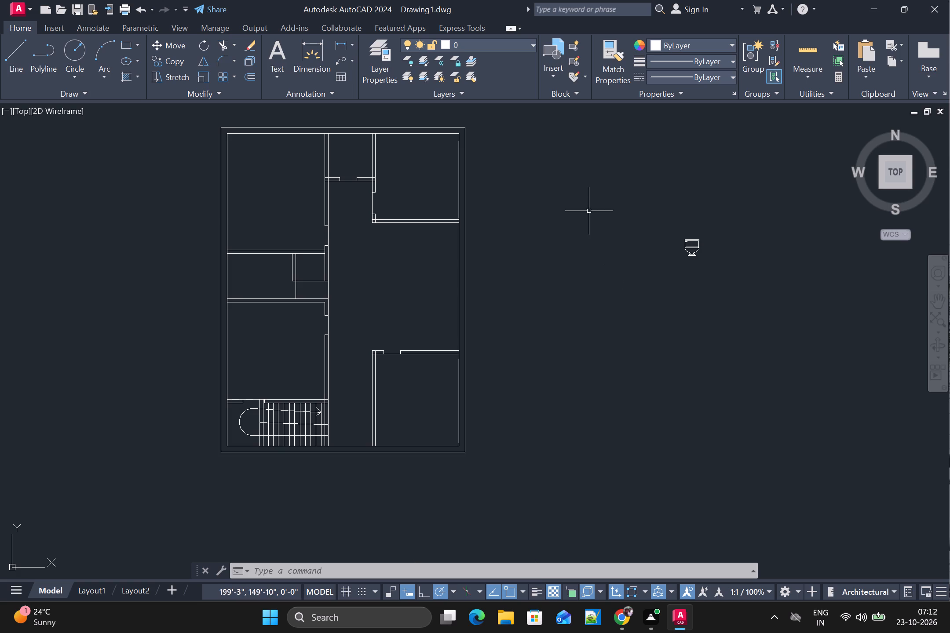
left_click(694, 252)
left_click(681, 262)
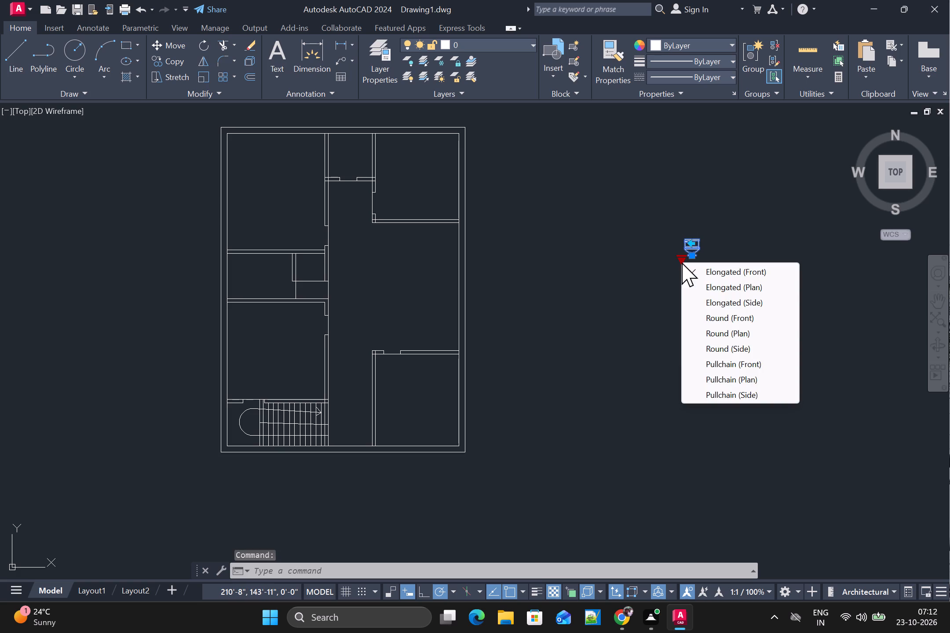
left_click(716, 288)
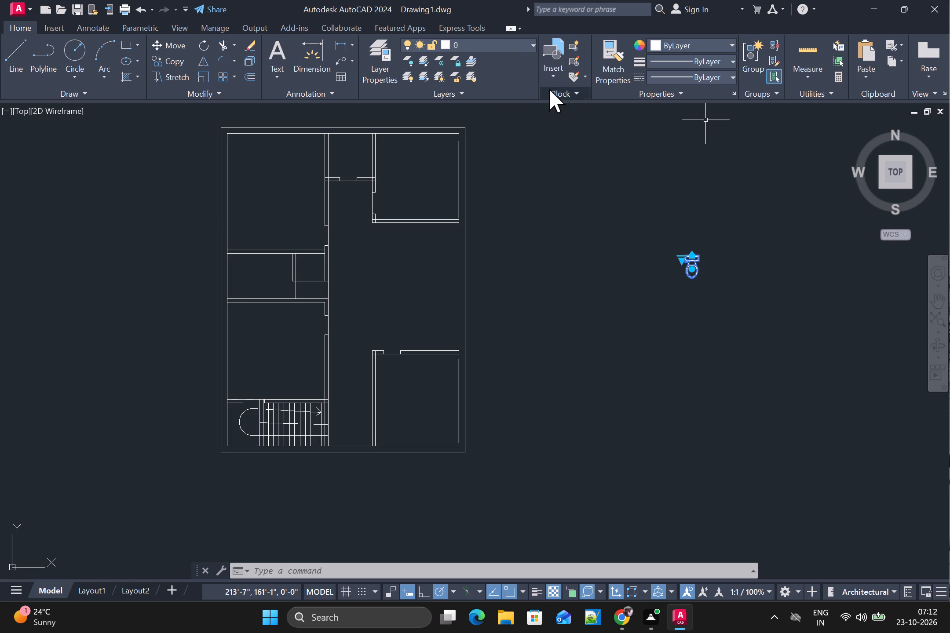
Insert a Bed - Queen recent block in each of the upper-left, lower-right and lower-left rooms, clear of the walls.
left_click(555, 75)
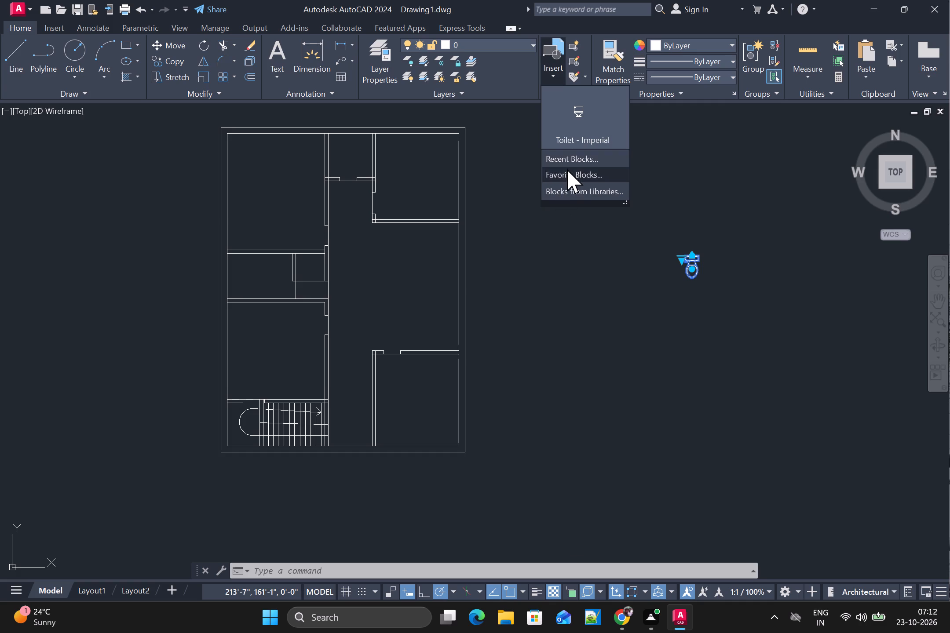
left_click(567, 164)
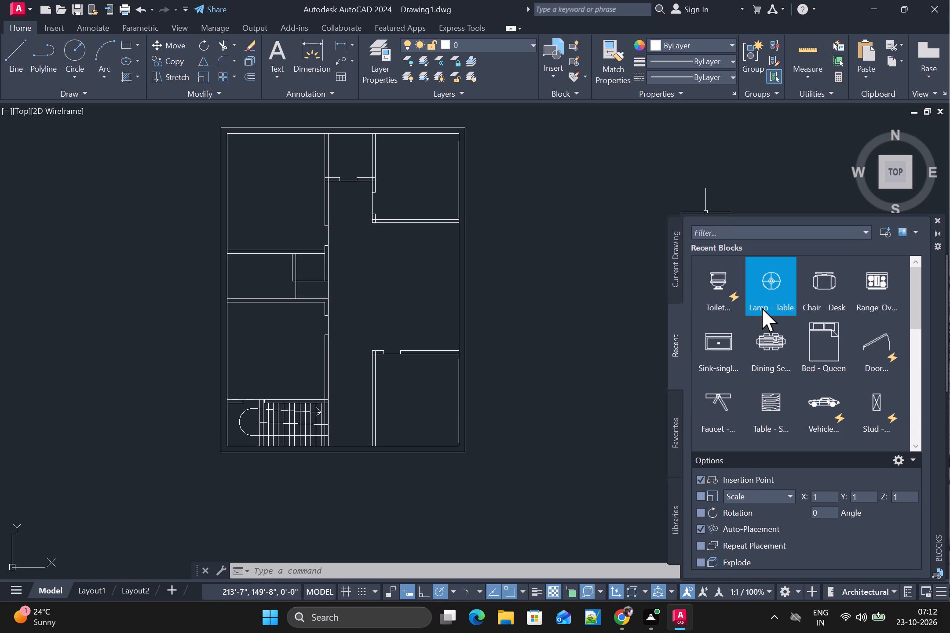
left_click_drag(826, 332, 350, 275)
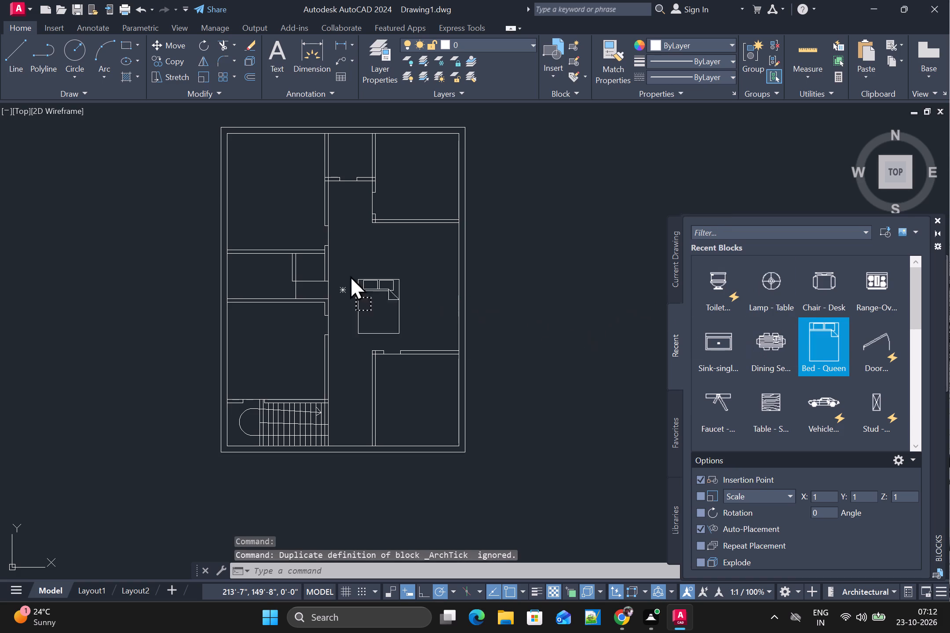
left_click_drag(350, 275, 242, 150)
left_click_drag(242, 150, 242, 163)
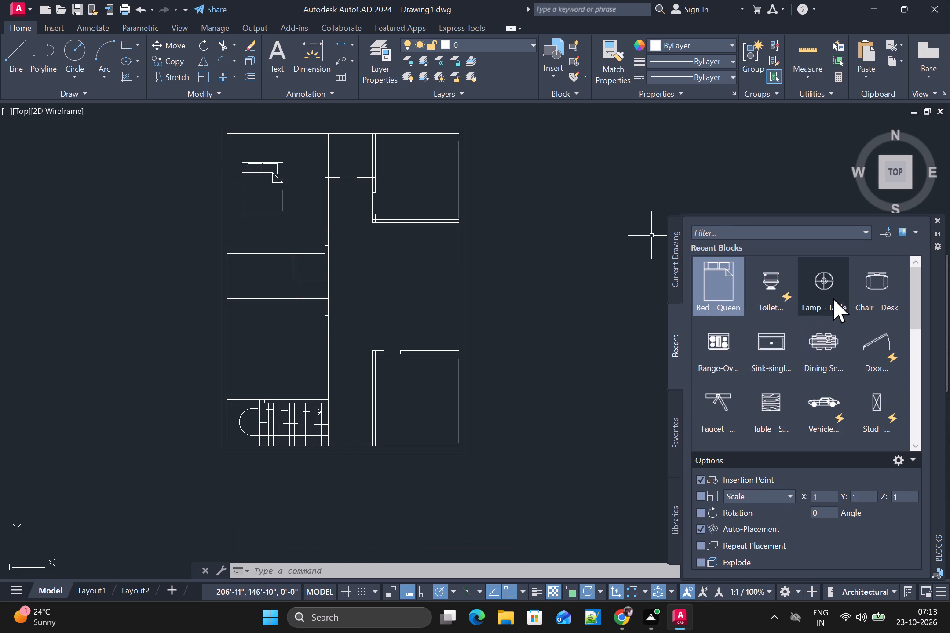
left_click_drag(712, 278, 474, 351)
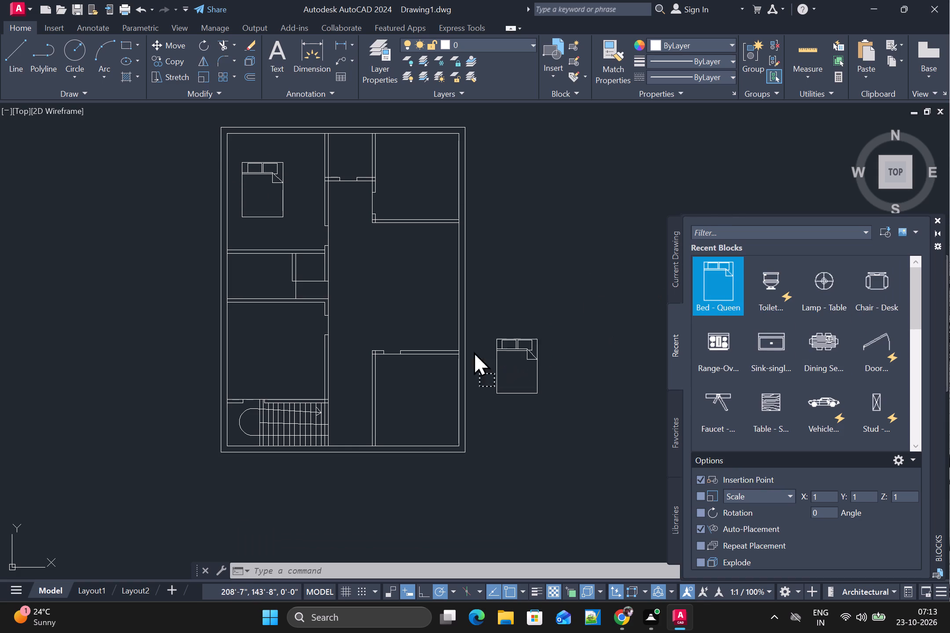
left_click_drag(474, 351, 395, 379)
left_click_drag(720, 279, 290, 149)
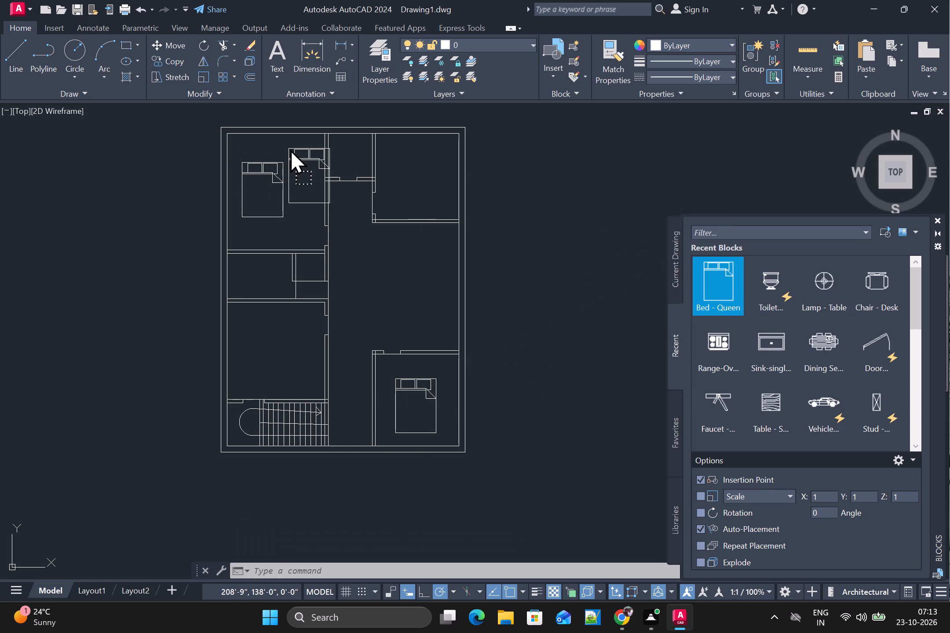
left_click_drag(290, 149, 243, 316)
left_click_drag(243, 316, 240, 326)
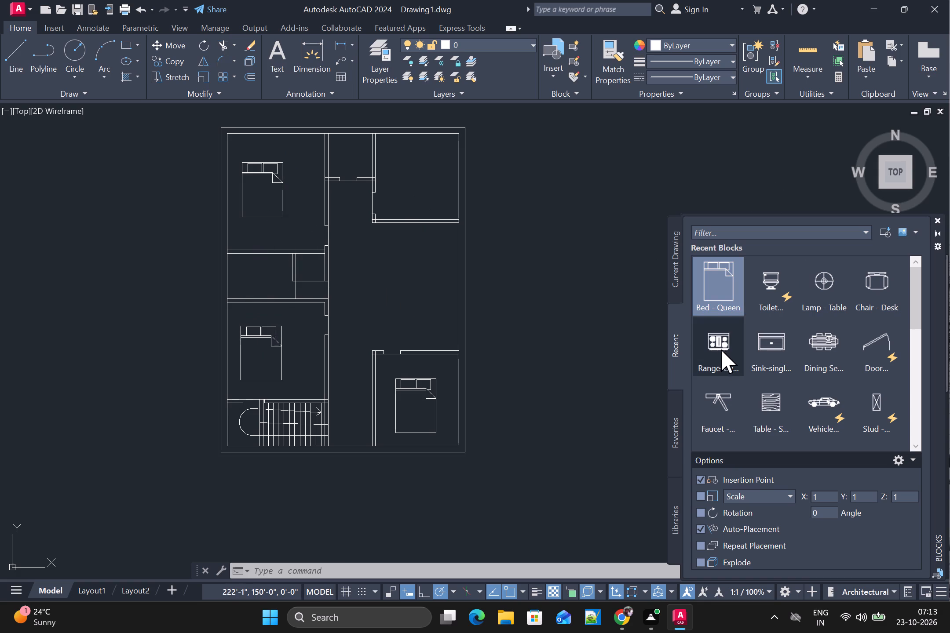
Insert the range-oven, single sink and faucet blocks near the upper wall of the upper-right room.
left_click_drag(715, 340, 420, 148)
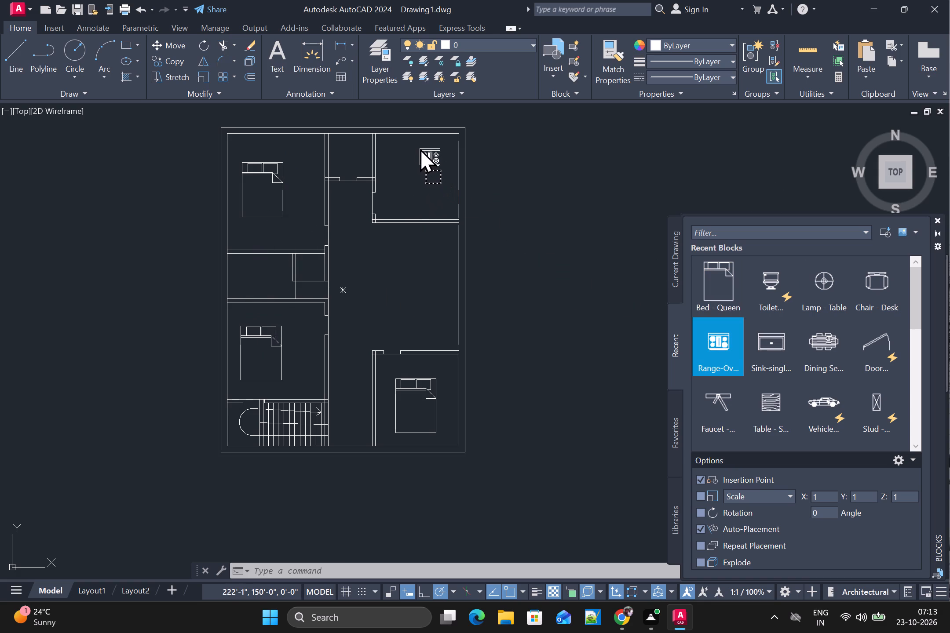
left_click_drag(420, 148, 424, 142)
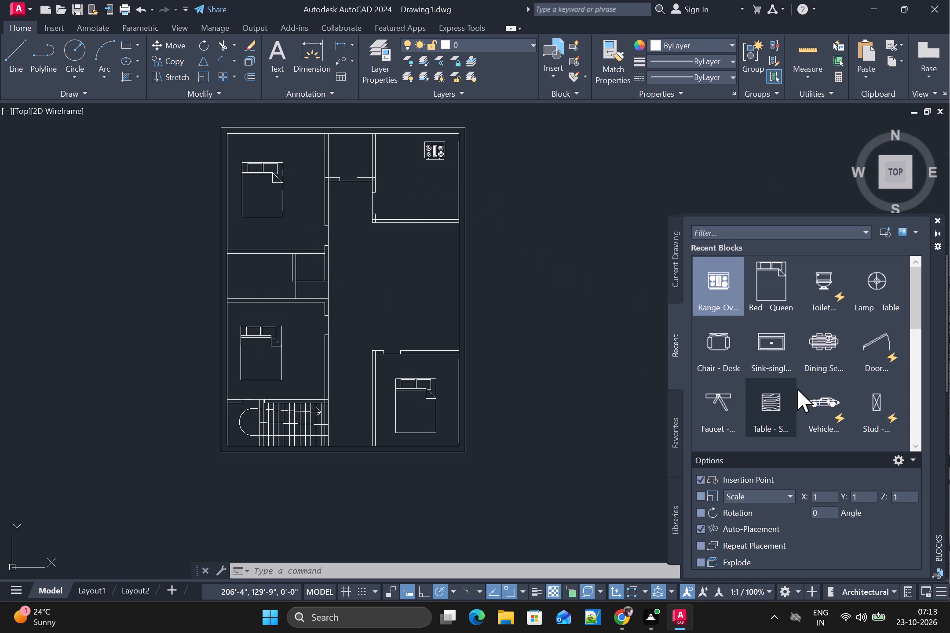
left_click_drag(775, 358, 399, 142)
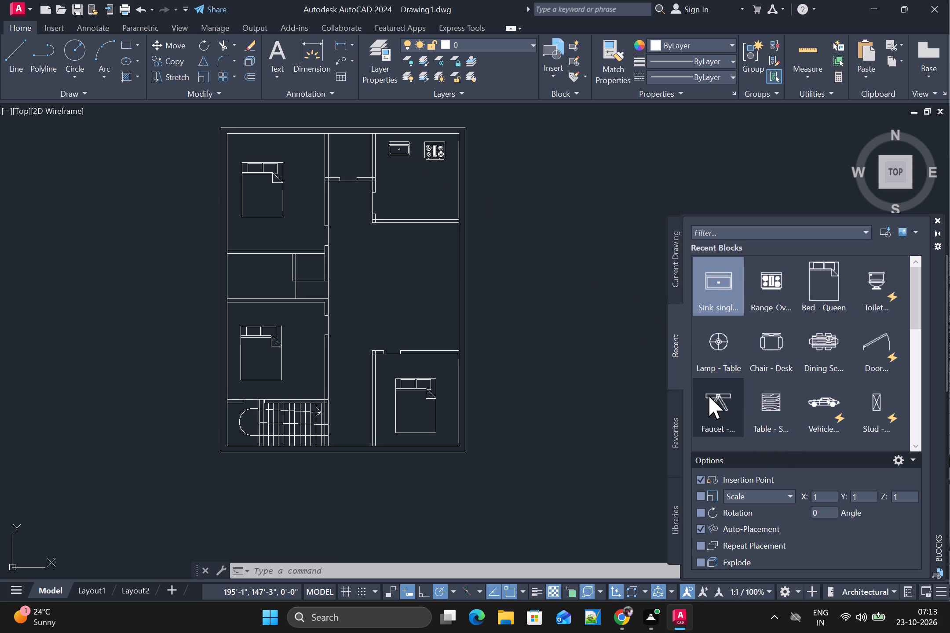
left_click_drag(709, 395, 415, 133)
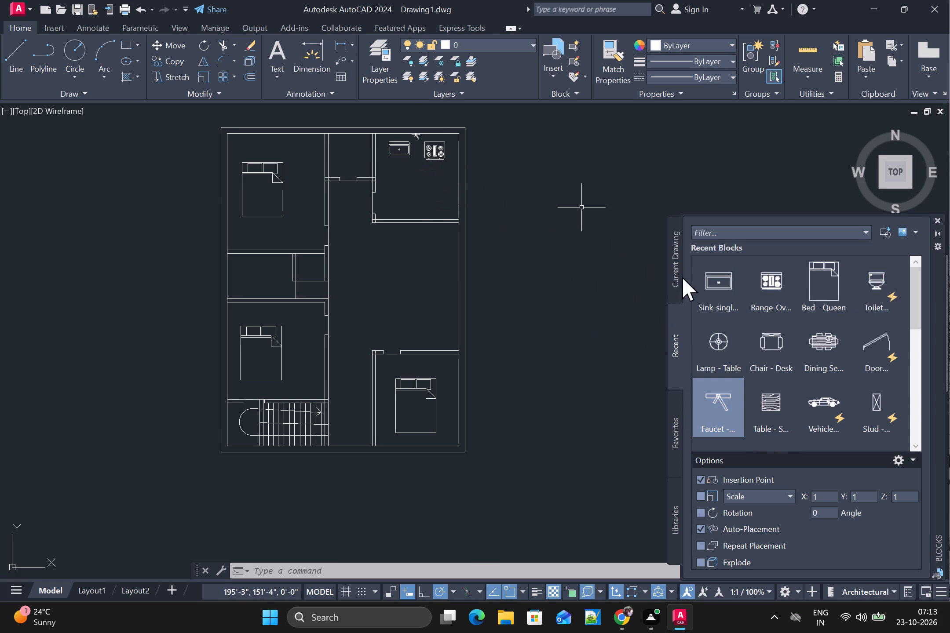
Insert the Dining Set - 36 x 72 in. block in the open area between the upper-right and lower-right rooms.
left_click_drag(879, 350, 878, 350)
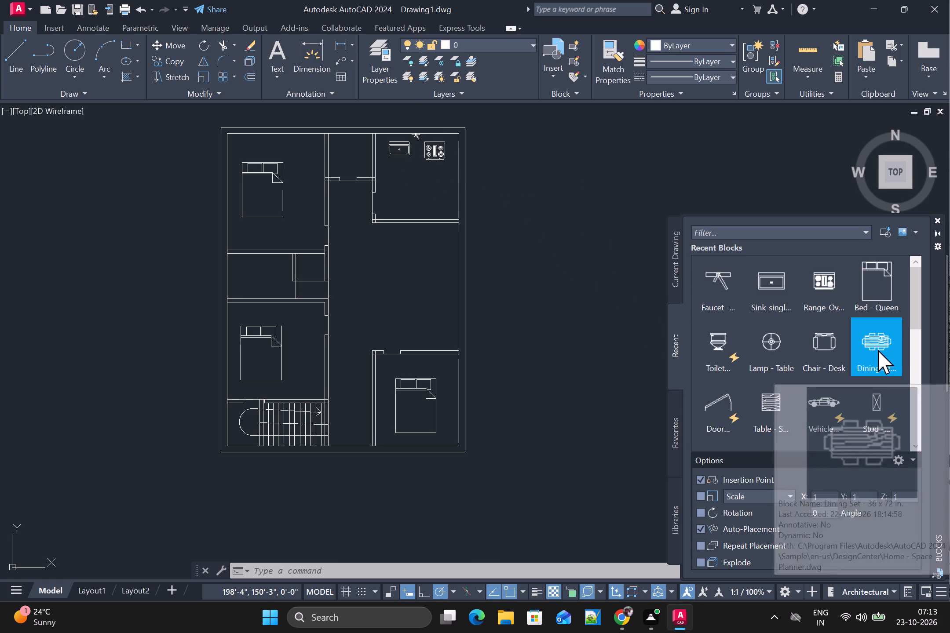
left_click_drag(878, 350, 451, 300)
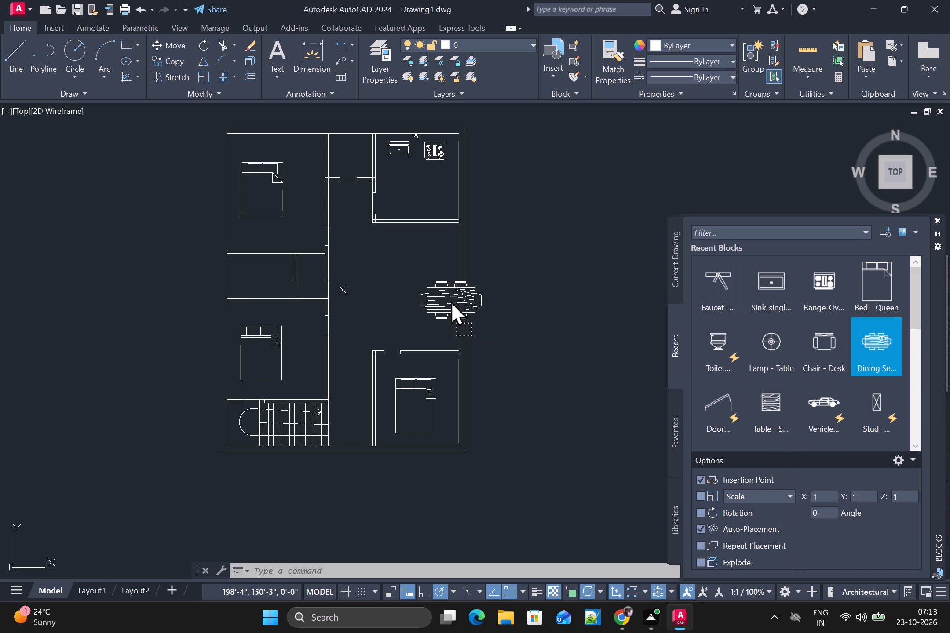
left_click_drag(451, 300, 435, 307)
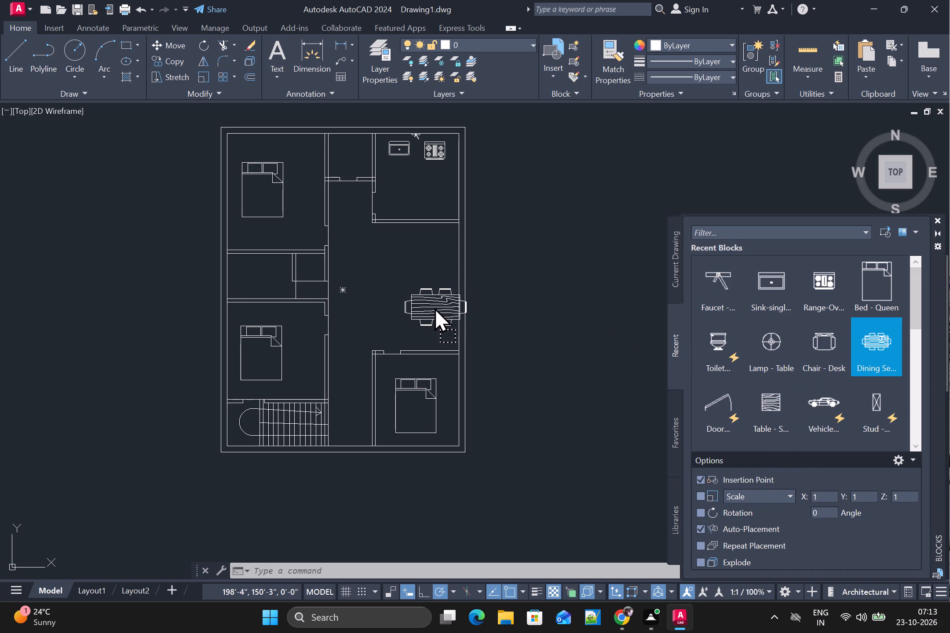
left_click_drag(435, 307, 407, 287)
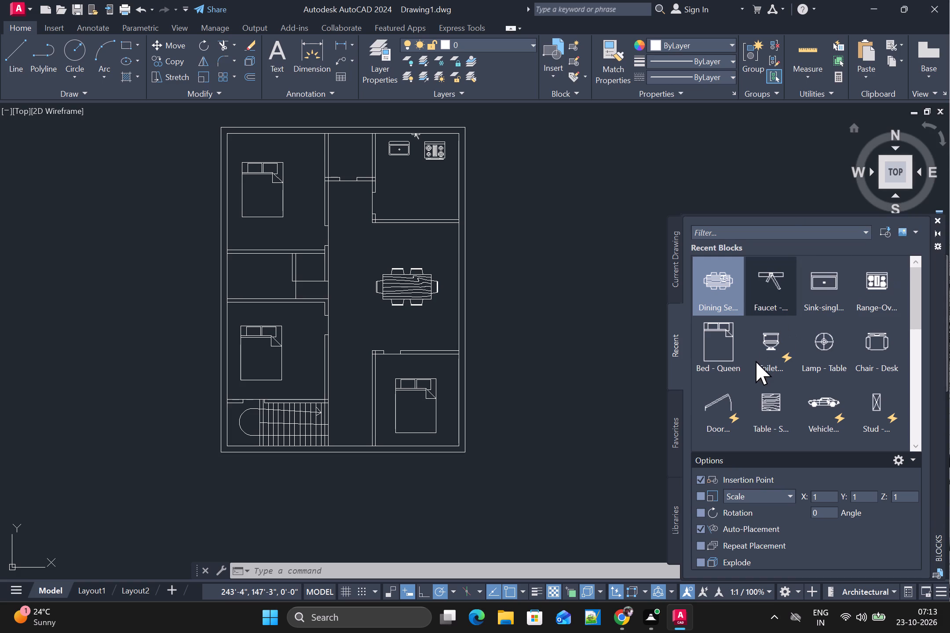
Insert a Chair - Desk block and a Lamp - Table block outside the plan's right wall, and close the block library.
left_click_drag(863, 350, 537, 272)
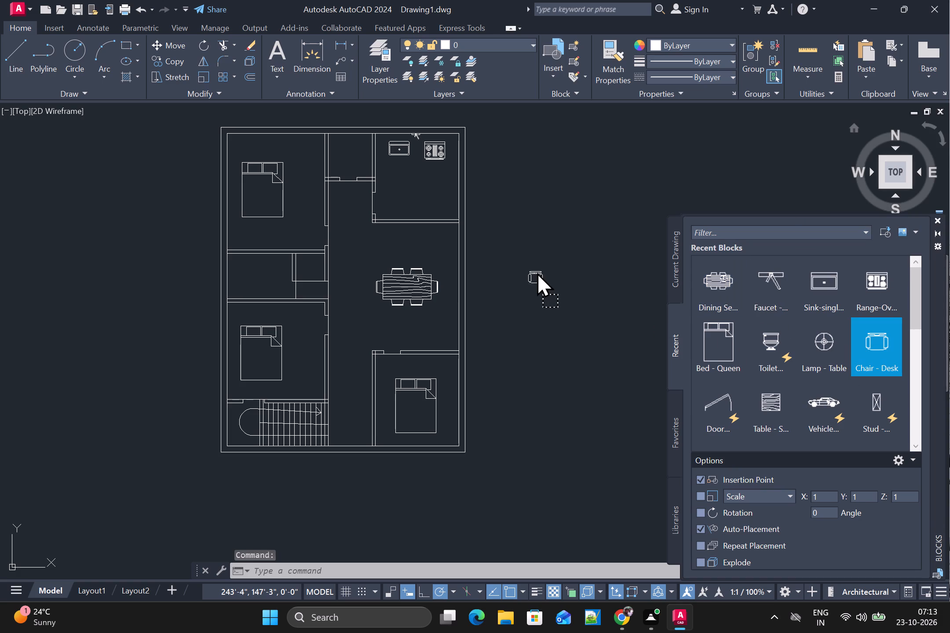
left_click_drag(537, 272, 545, 269)
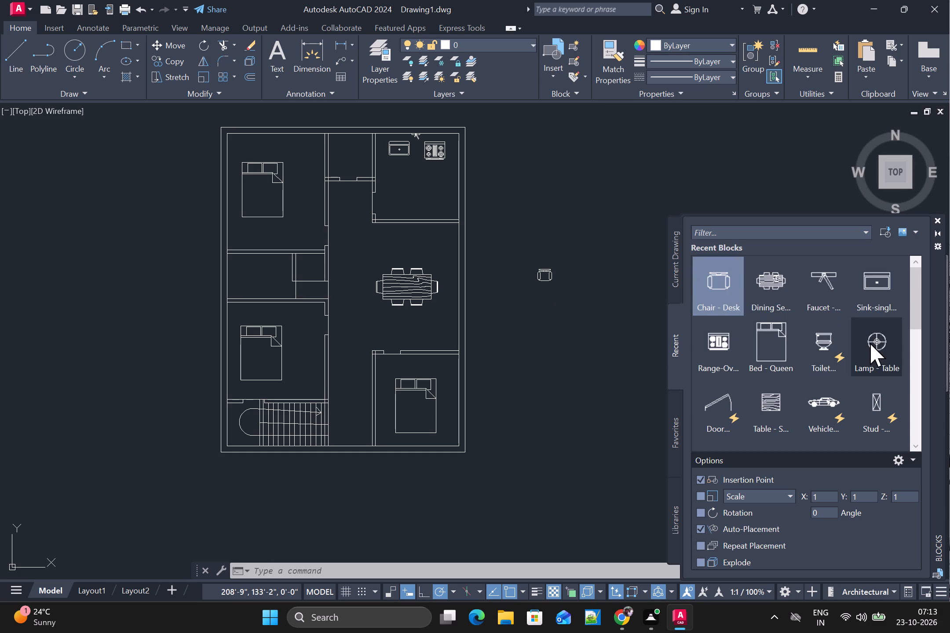
left_click_drag(870, 343, 559, 352)
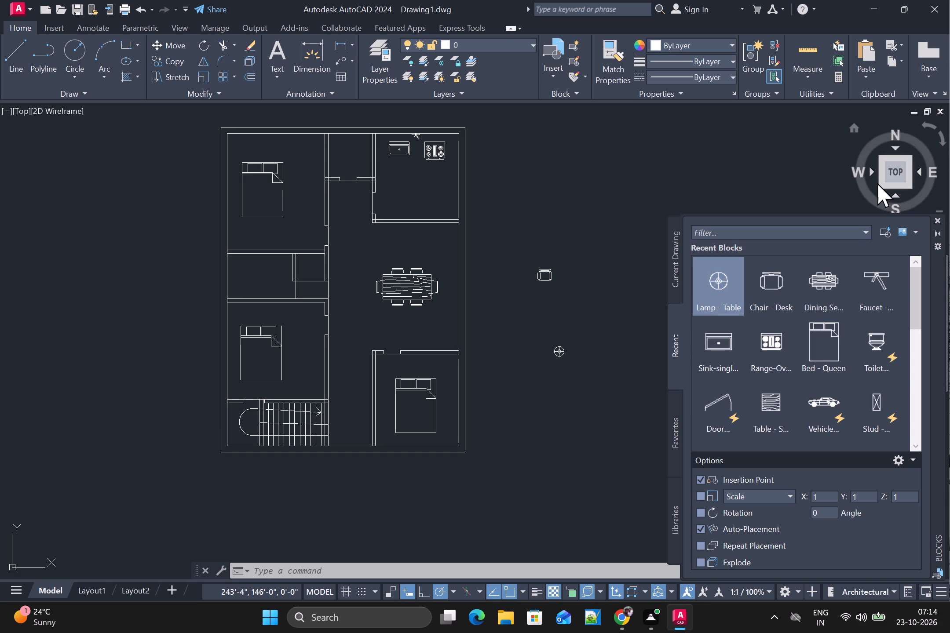
left_click(935, 216)
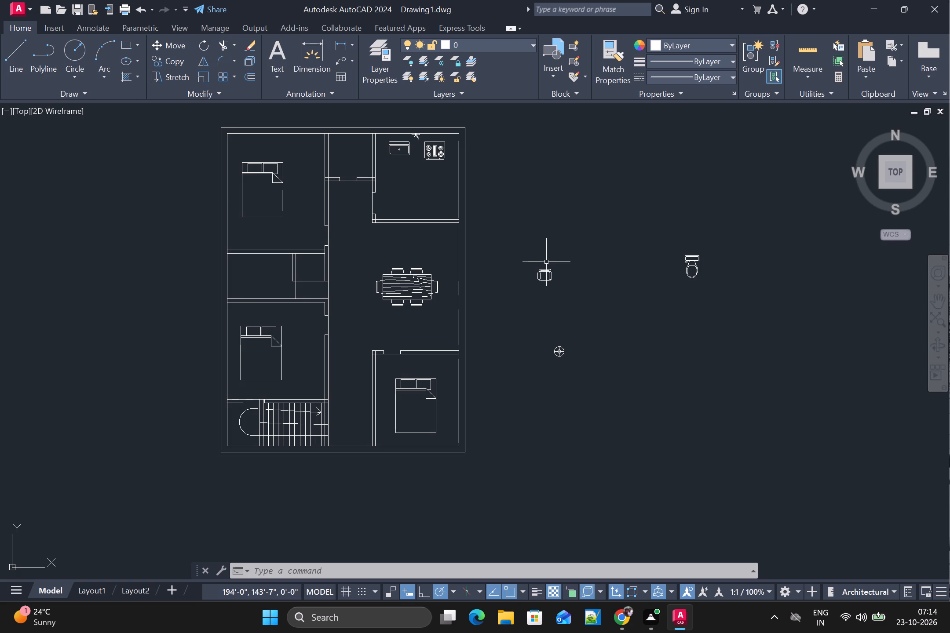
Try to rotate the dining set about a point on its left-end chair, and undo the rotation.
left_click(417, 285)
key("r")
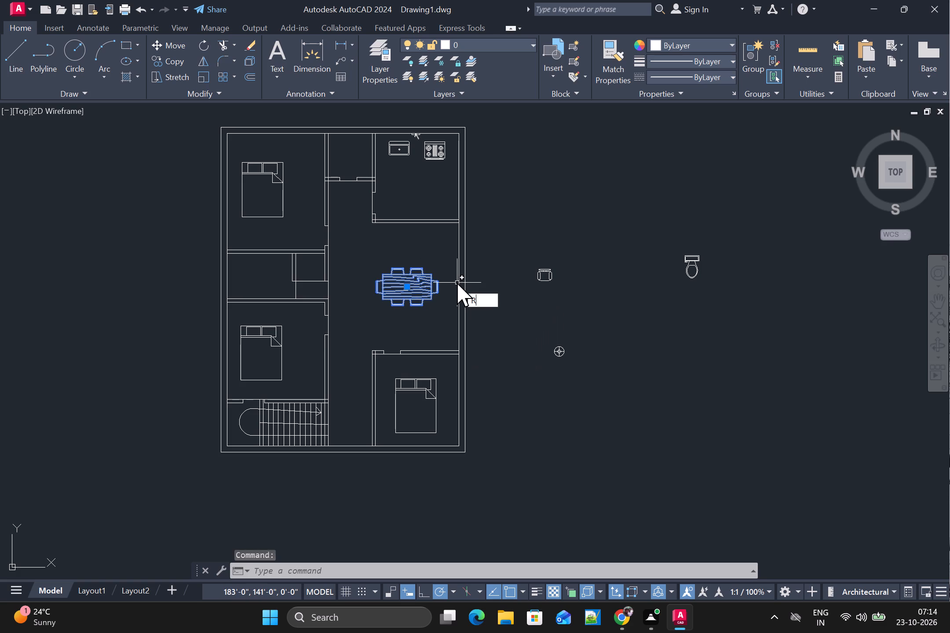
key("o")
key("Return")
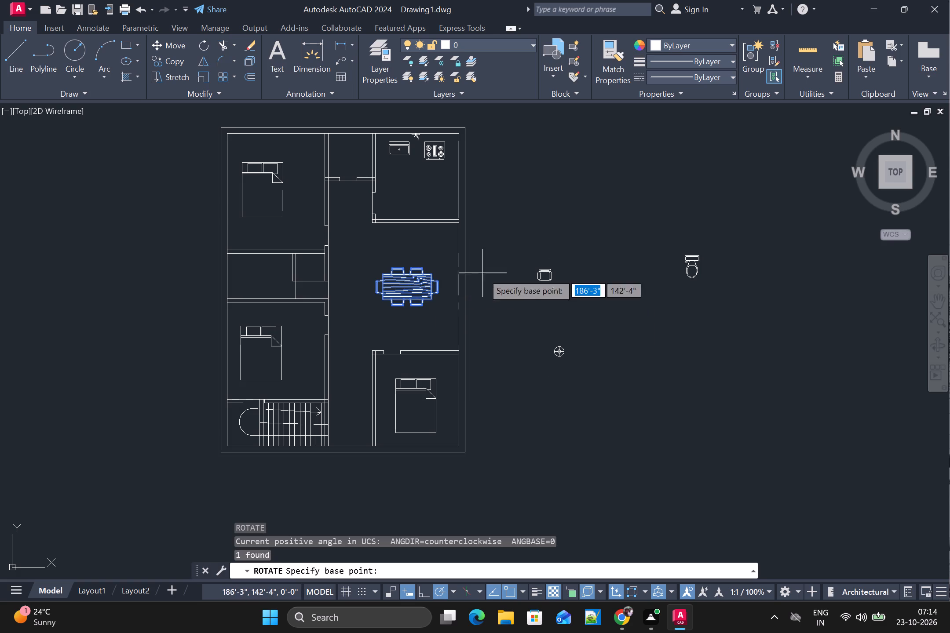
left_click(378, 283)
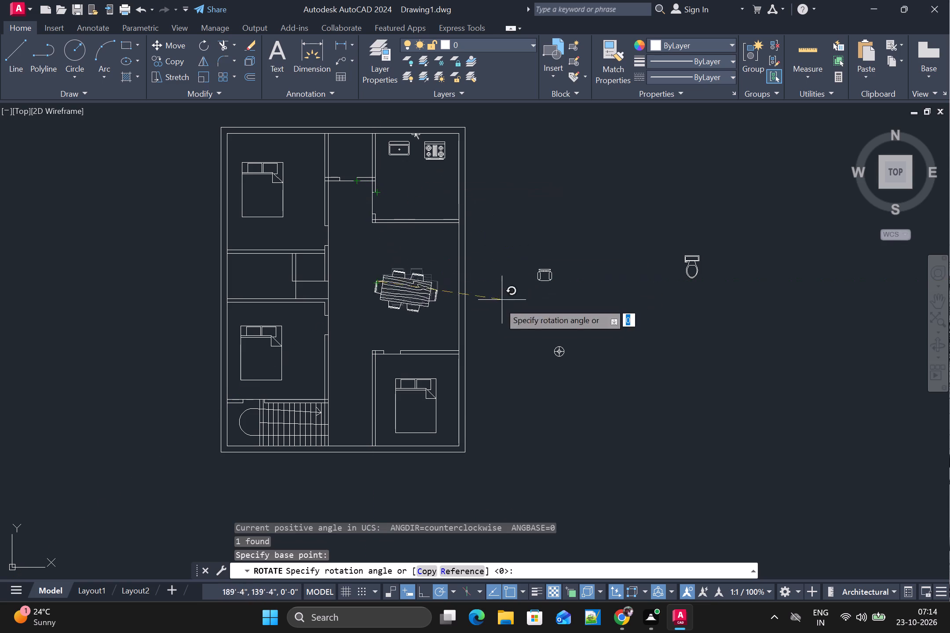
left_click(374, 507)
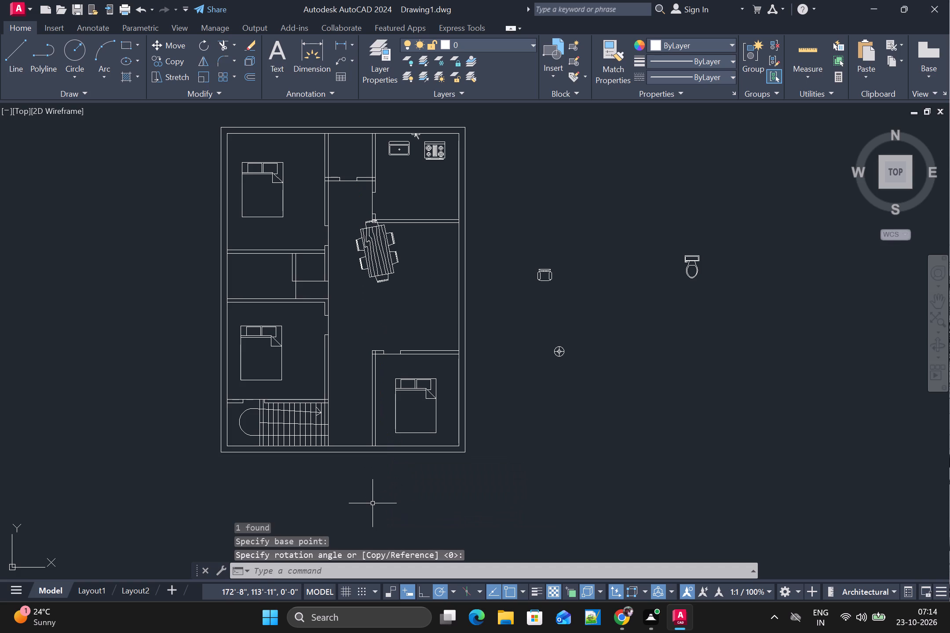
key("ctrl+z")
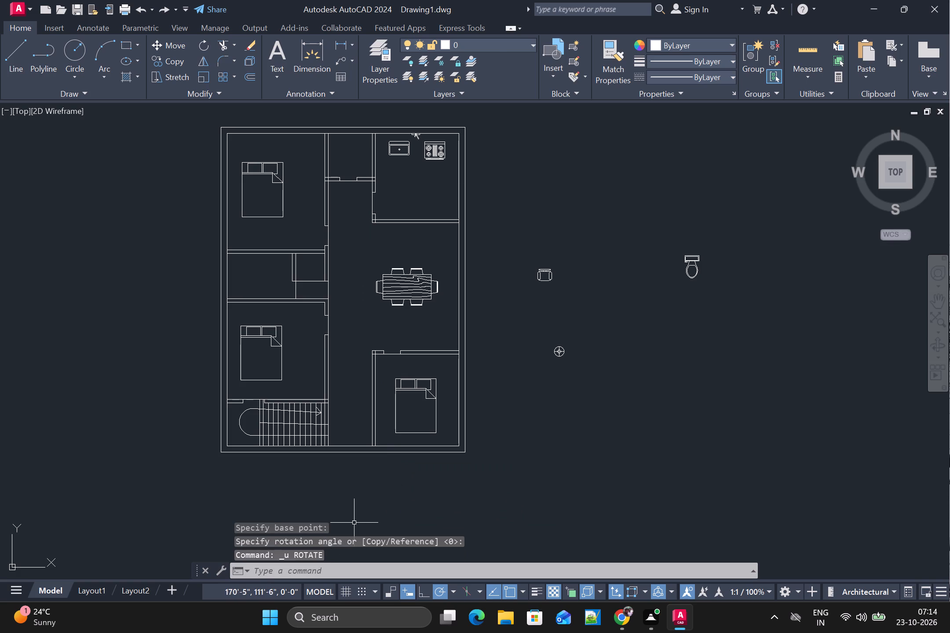
Undo the last block placement, the table lamp outside the plan.
left_click(419, 296)
key("space")
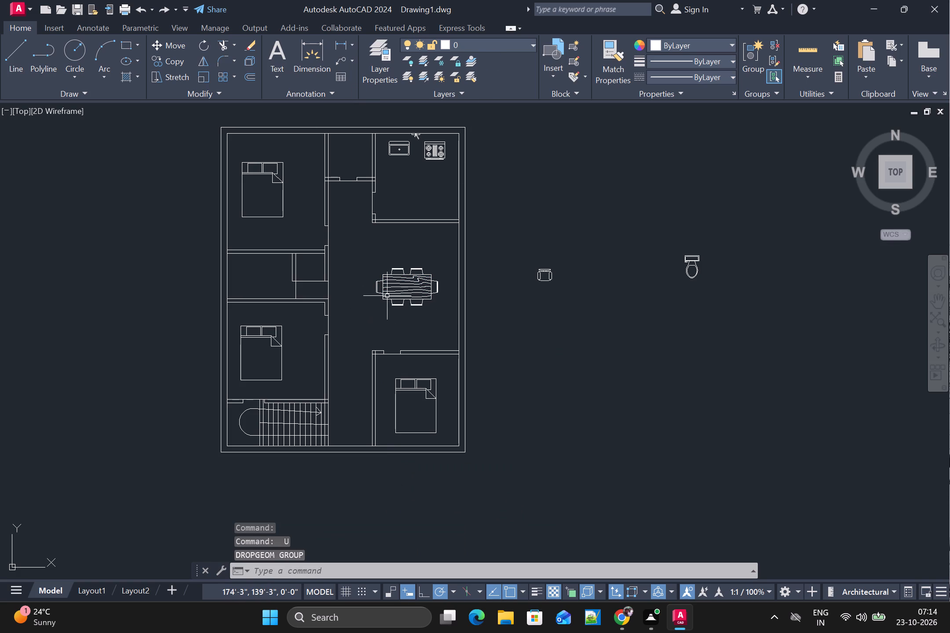
Rotate the dining set 90° about a point near the middle of its table so it runs lengthwise along the plan.
type("RO")
key("Return")
left_click(388, 297)
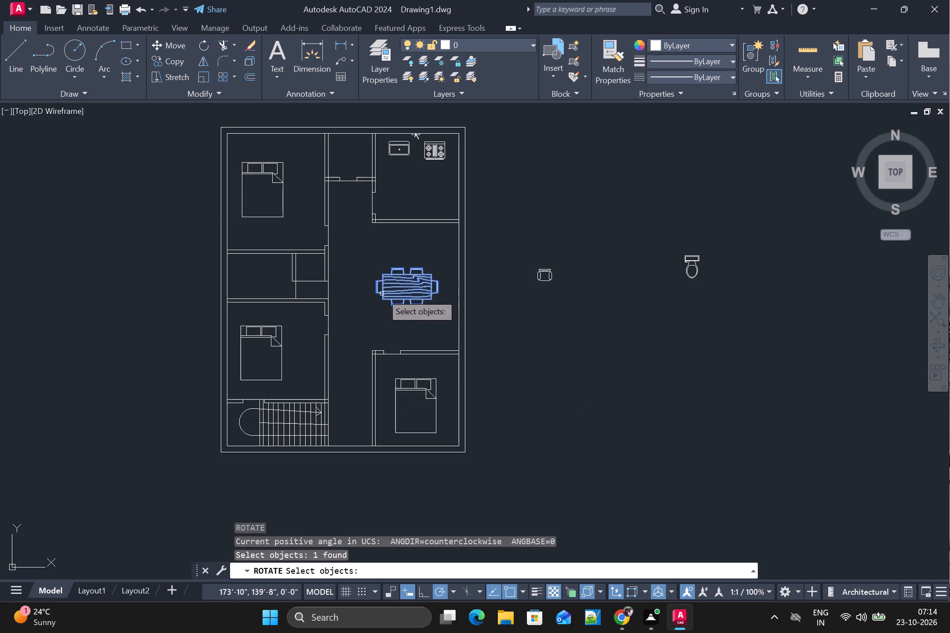
left_click(406, 286)
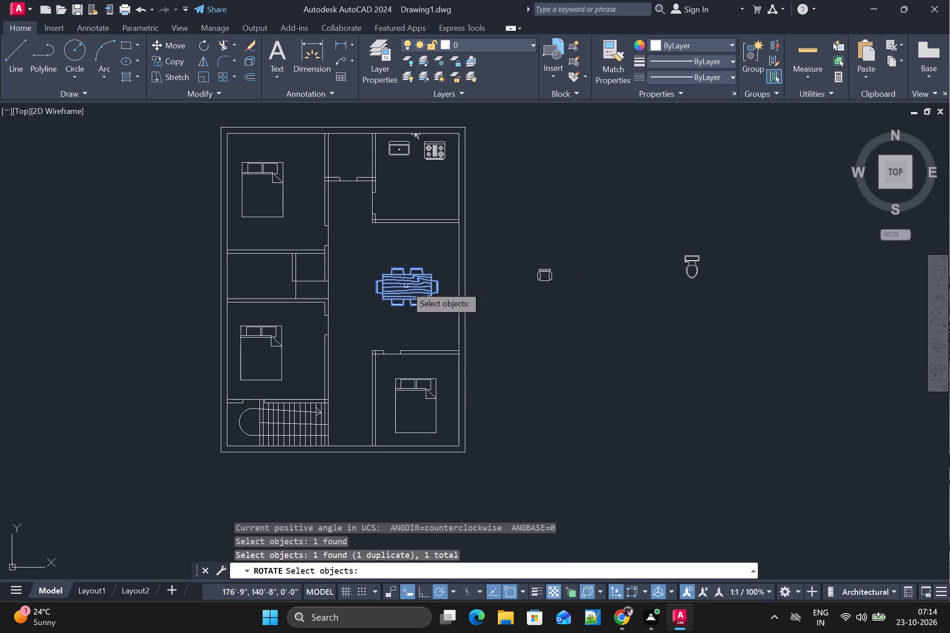
key("space")
left_click(406, 289)
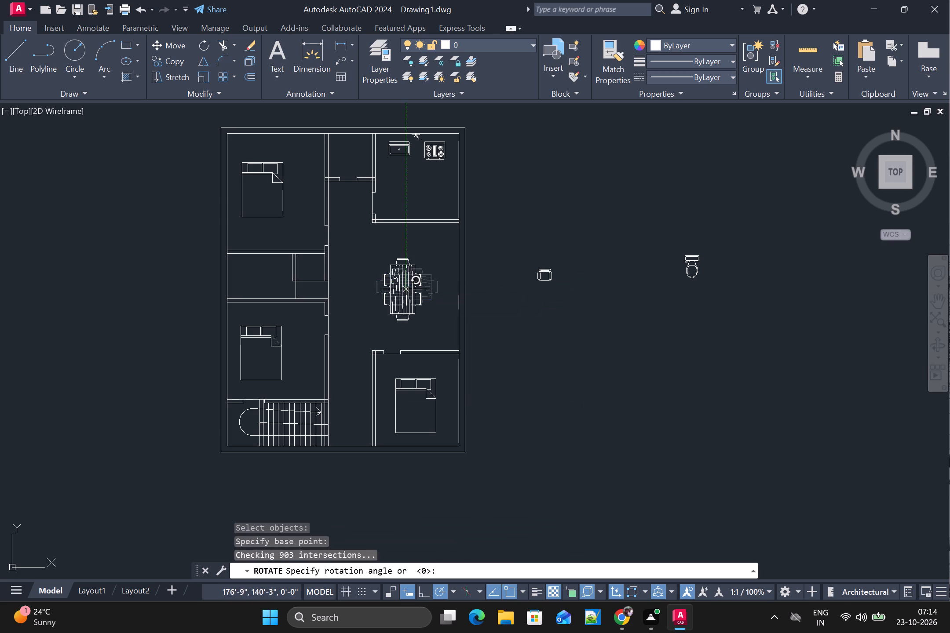
left_click(409, 218)
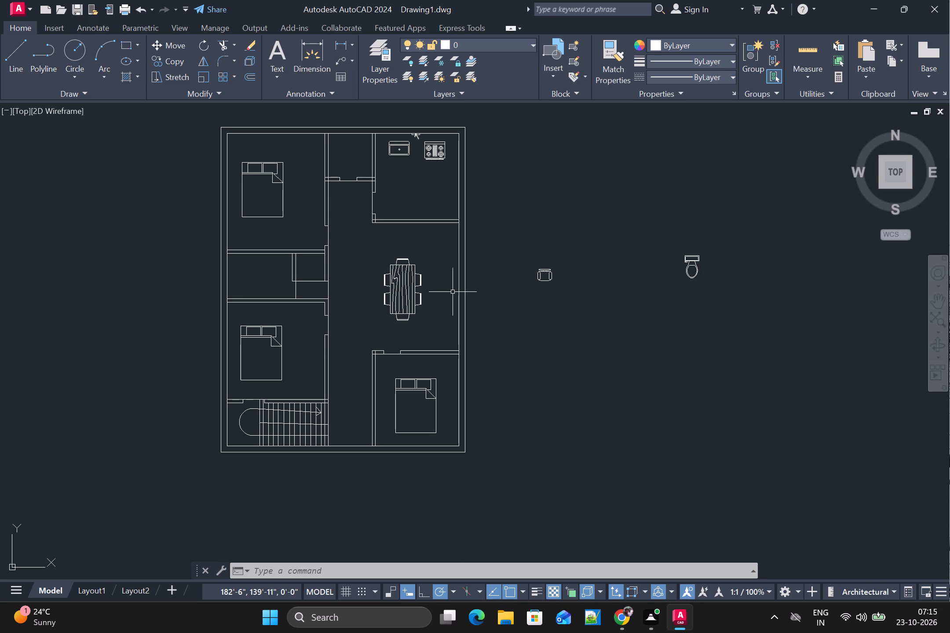
Move the toilet block from outside the plan into the small room between the two left-hand bedrooms.
left_click(696, 256)
left_click_drag(696, 256, 615, 259)
left_click(614, 258)
left_click(612, 256)
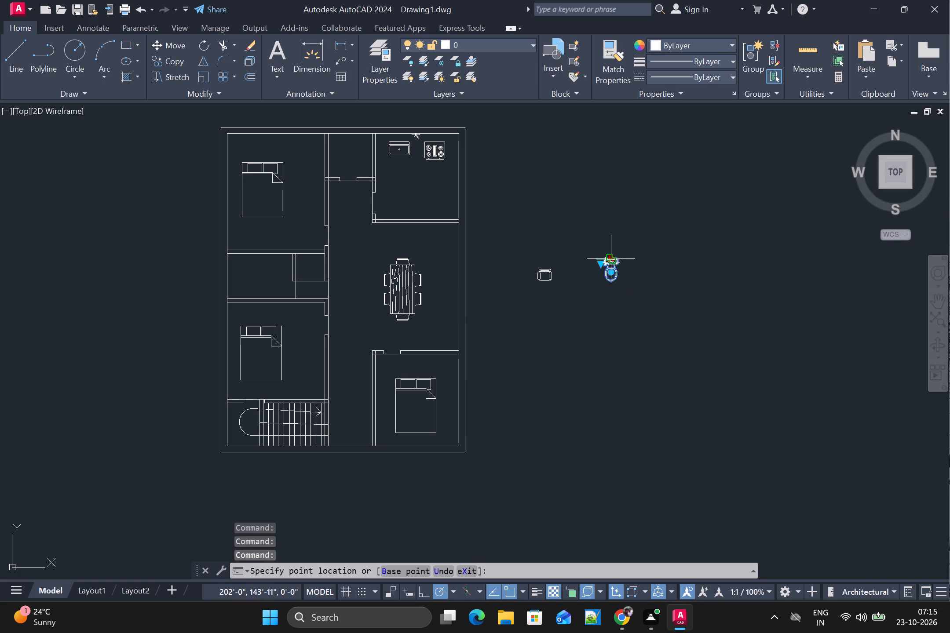
left_click_drag(612, 256, 270, 266)
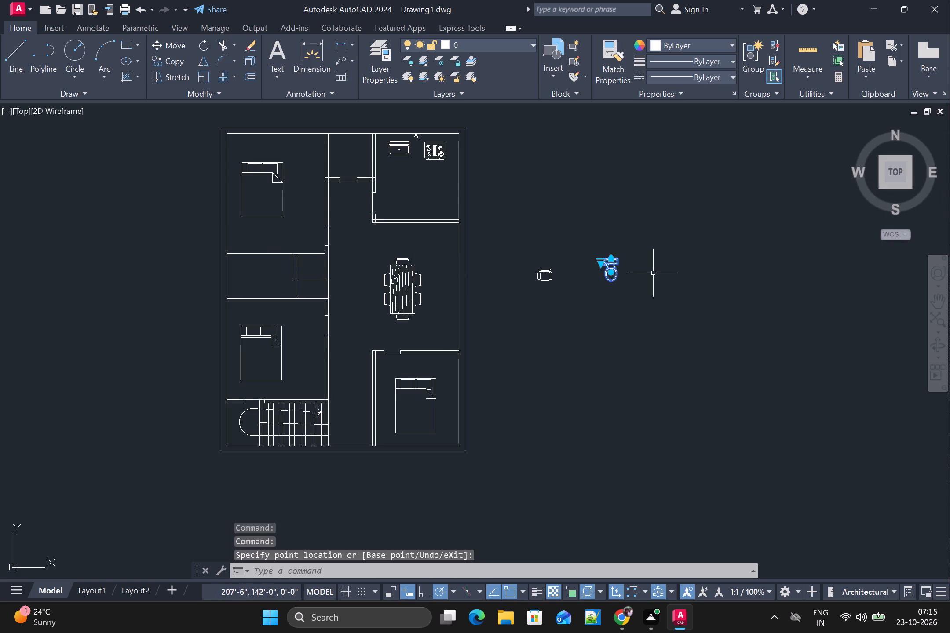
left_click_drag(612, 264, 266, 269)
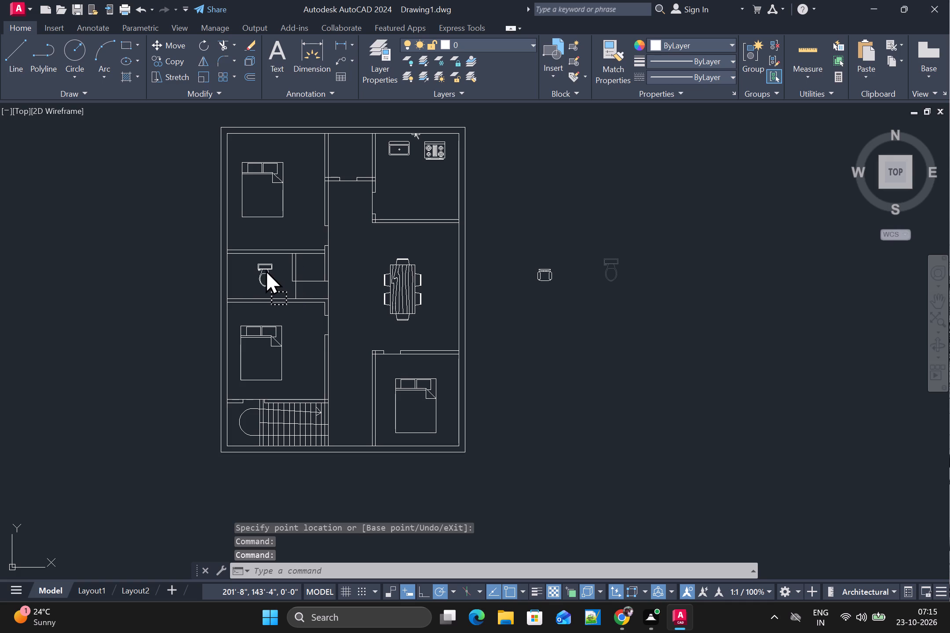
left_click_drag(266, 269, 250, 270)
left_click_drag(250, 270, 250, 271)
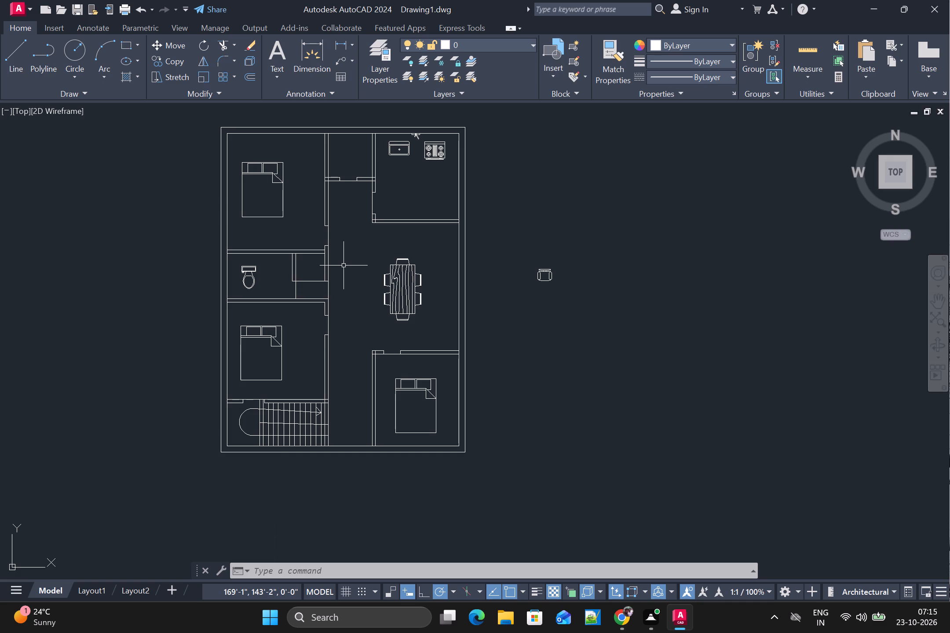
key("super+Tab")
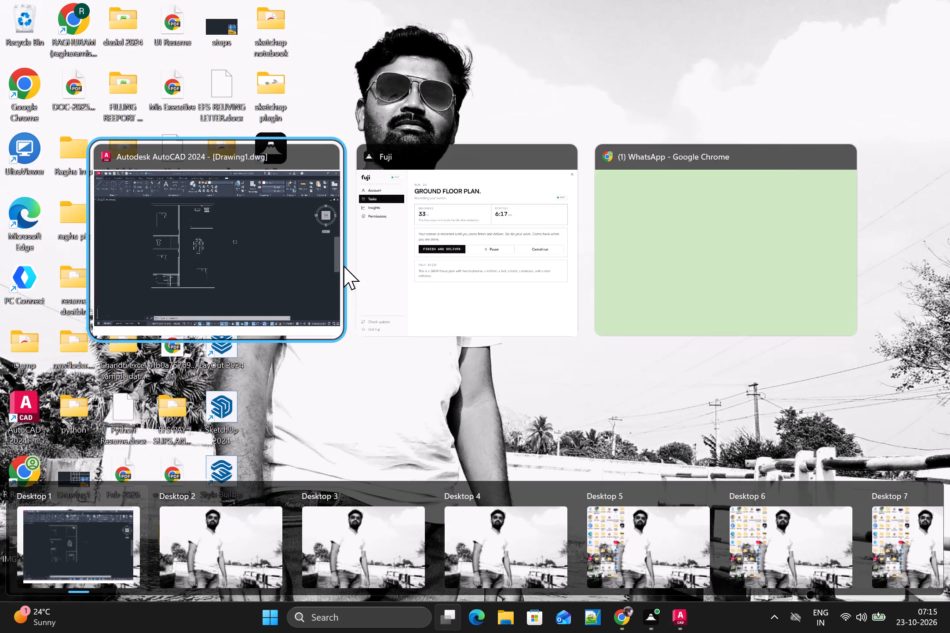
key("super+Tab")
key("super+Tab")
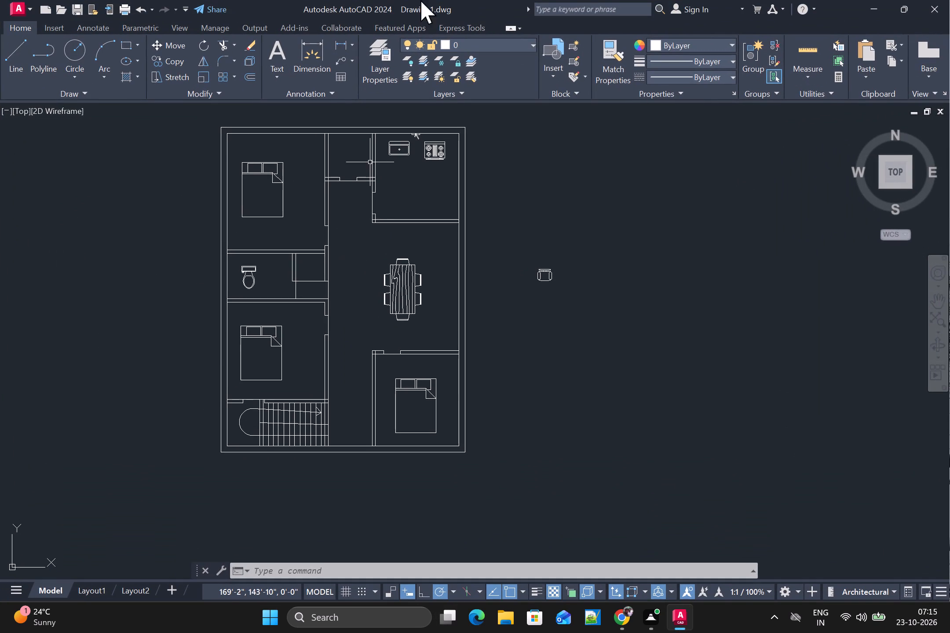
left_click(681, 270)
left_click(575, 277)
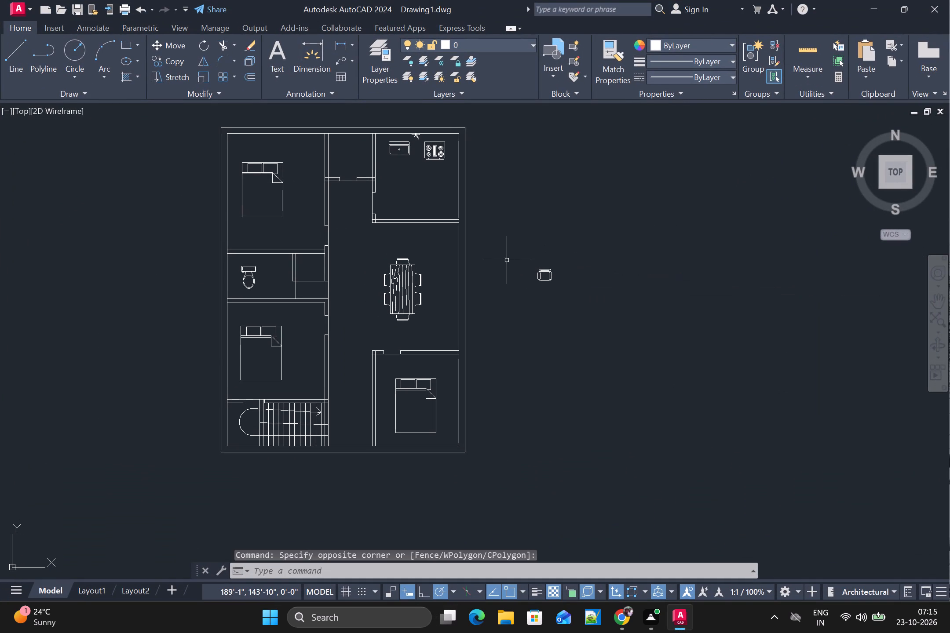
Move the desk chair from outside the plan into the dining area, between the dining set and the right wall.
left_click_drag(541, 272, 446, 302)
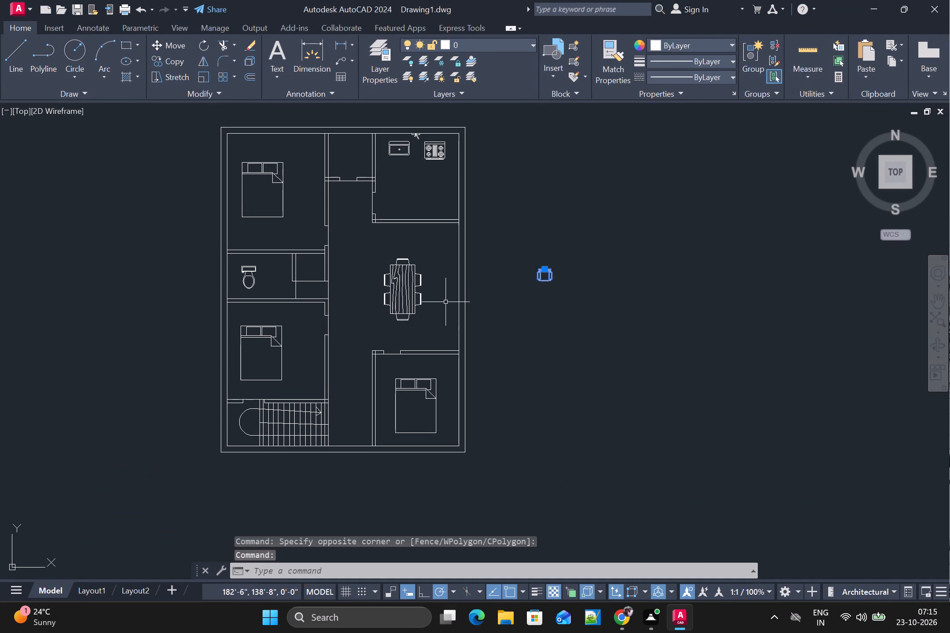
left_click_drag(446, 302, 438, 302)
left_click_drag(544, 271, 430, 292)
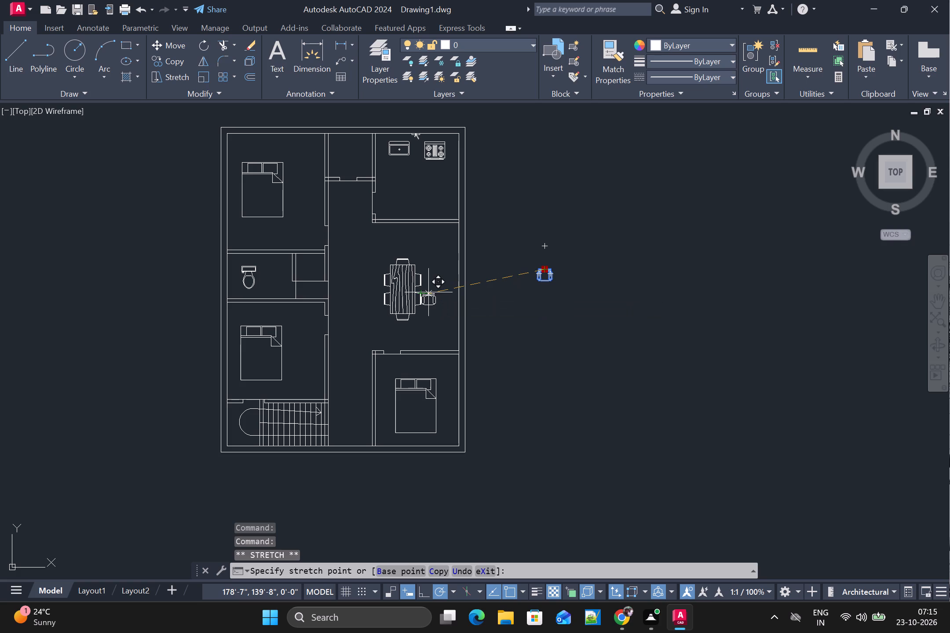
left_click_drag(430, 292, 448, 287)
left_click(448, 287)
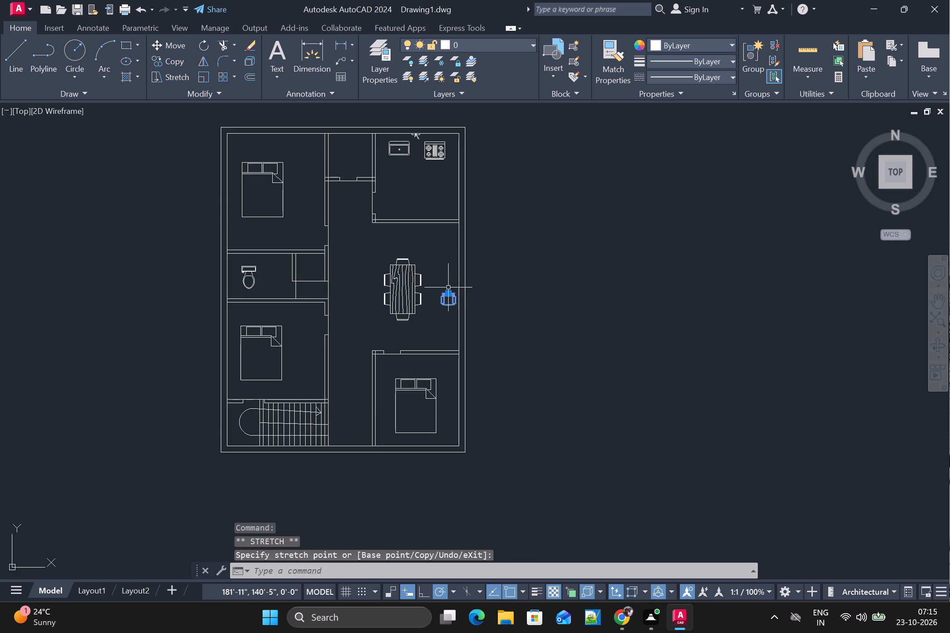
left_click(522, 274)
key("Escape")
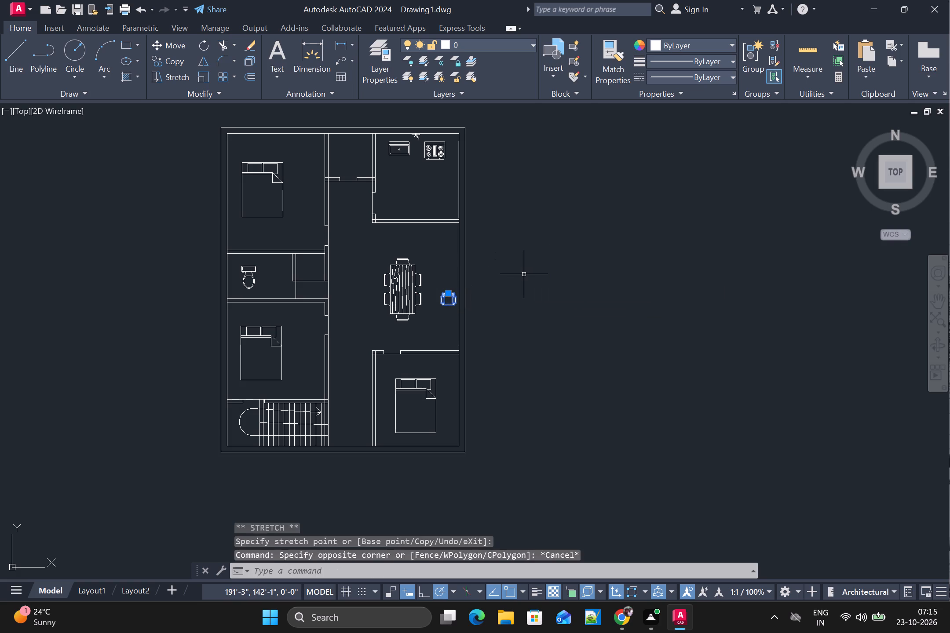
key("Escape")
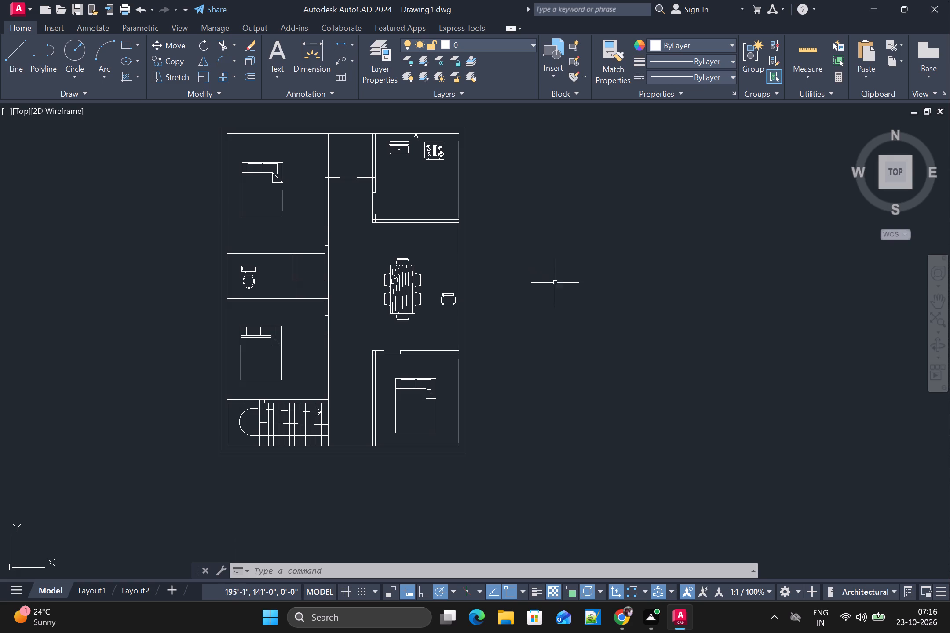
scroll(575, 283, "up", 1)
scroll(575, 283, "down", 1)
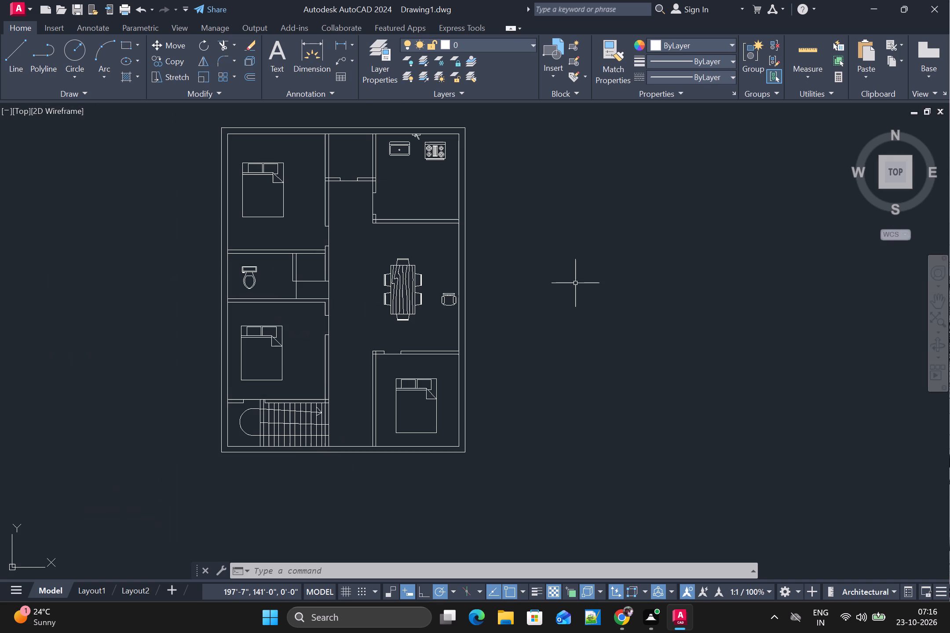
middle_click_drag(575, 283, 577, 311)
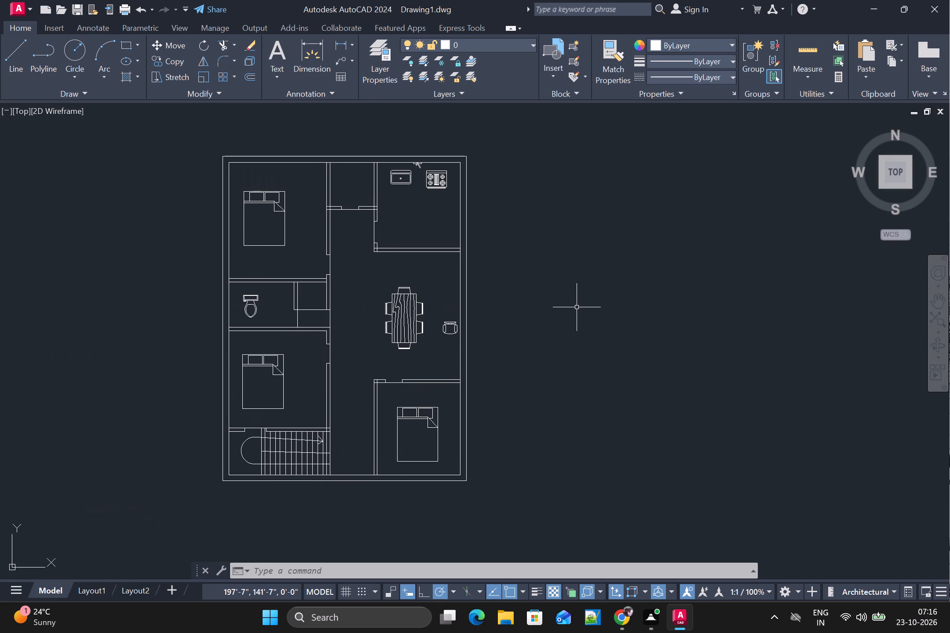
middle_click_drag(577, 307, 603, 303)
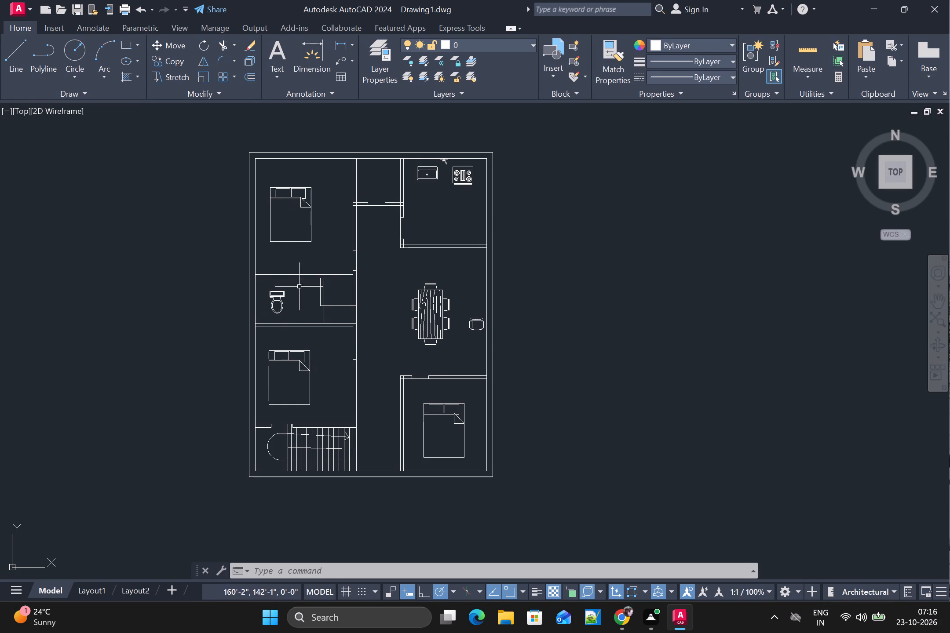
Rotate the bed in the upper-left bedroom 90° counterclockwise about the midpoint of its headboard edge.
left_click(286, 197)
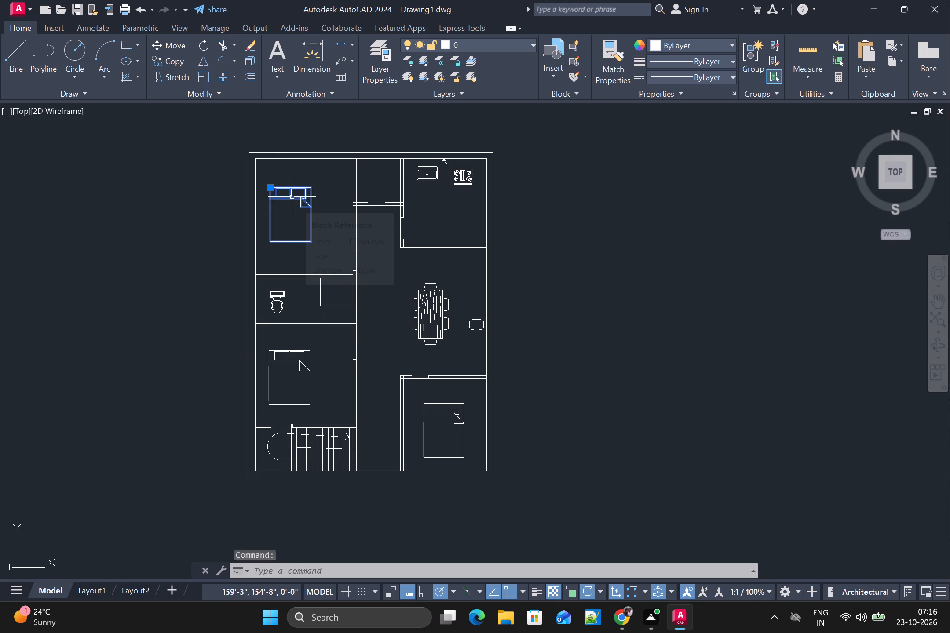
type("RO")
key("Return")
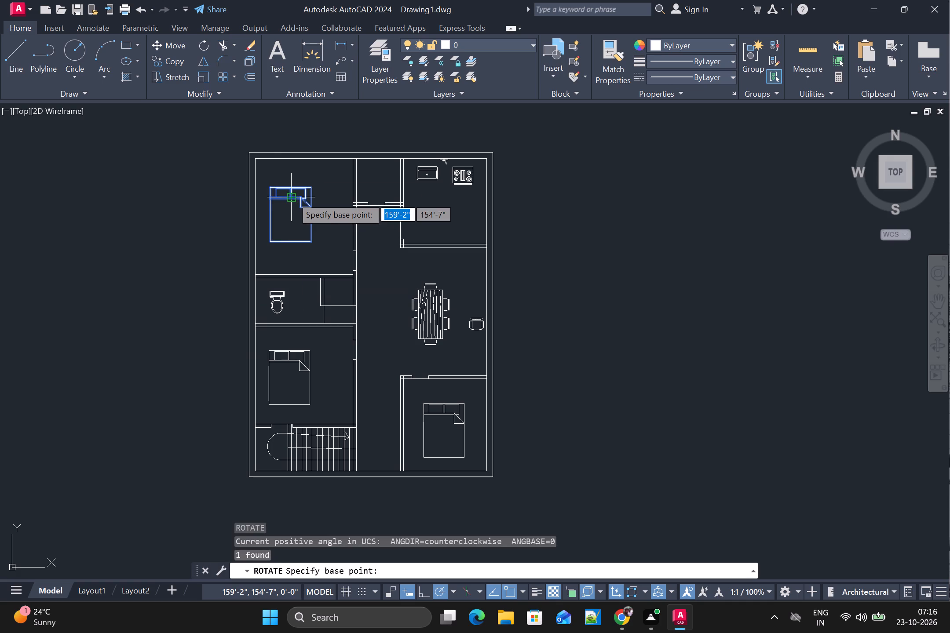
left_click(292, 189)
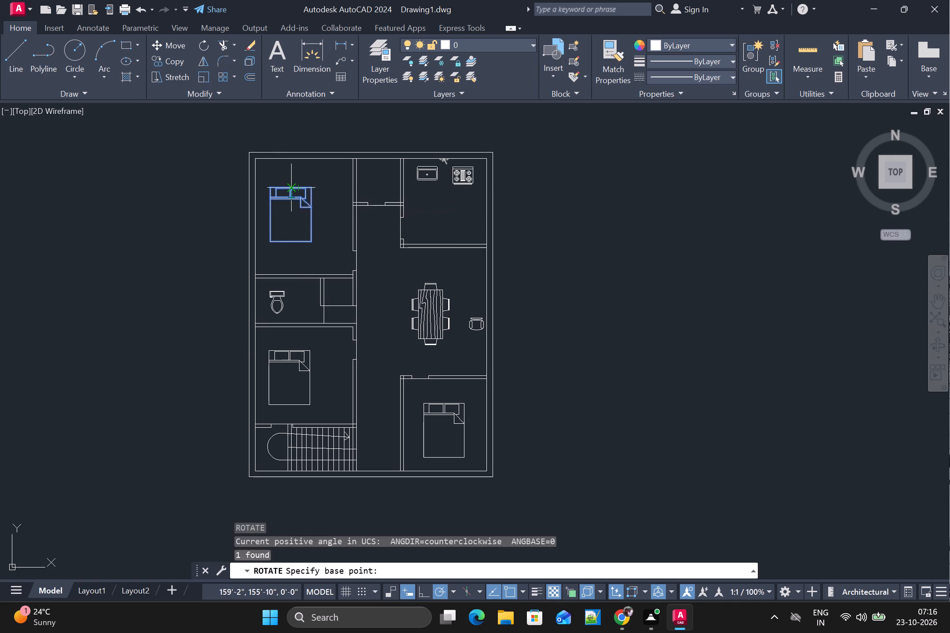
left_click(287, 141)
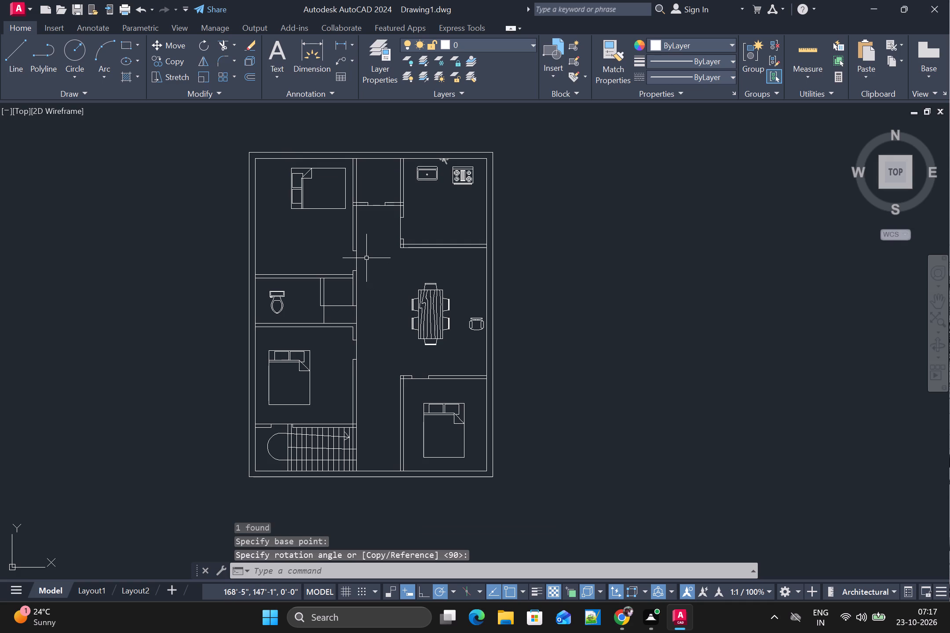
Rotate the bed in the lower-left bedroom 90° counterclockwise about the midpoint of its headboard edge.
left_click(296, 352)
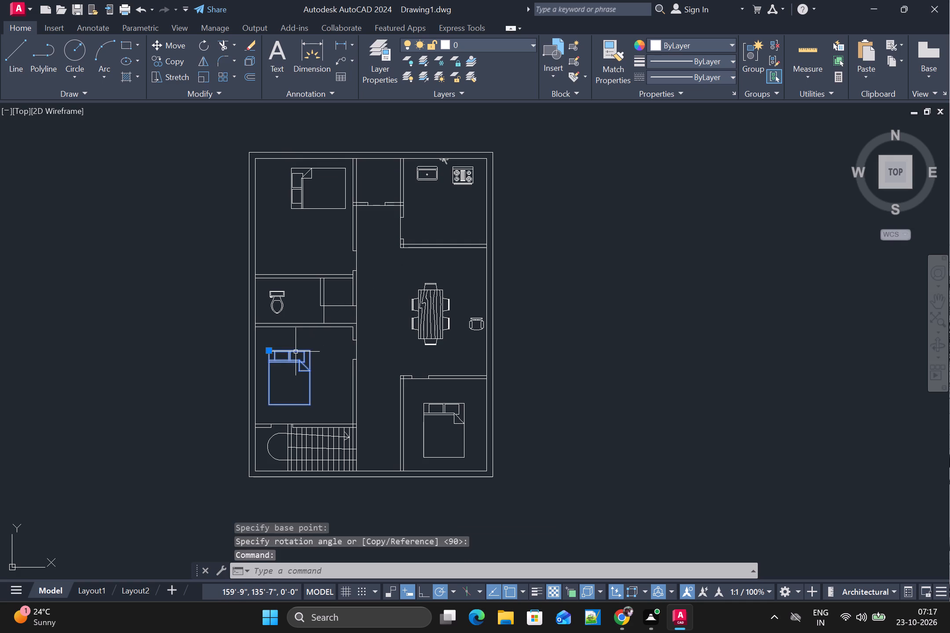
key("space")
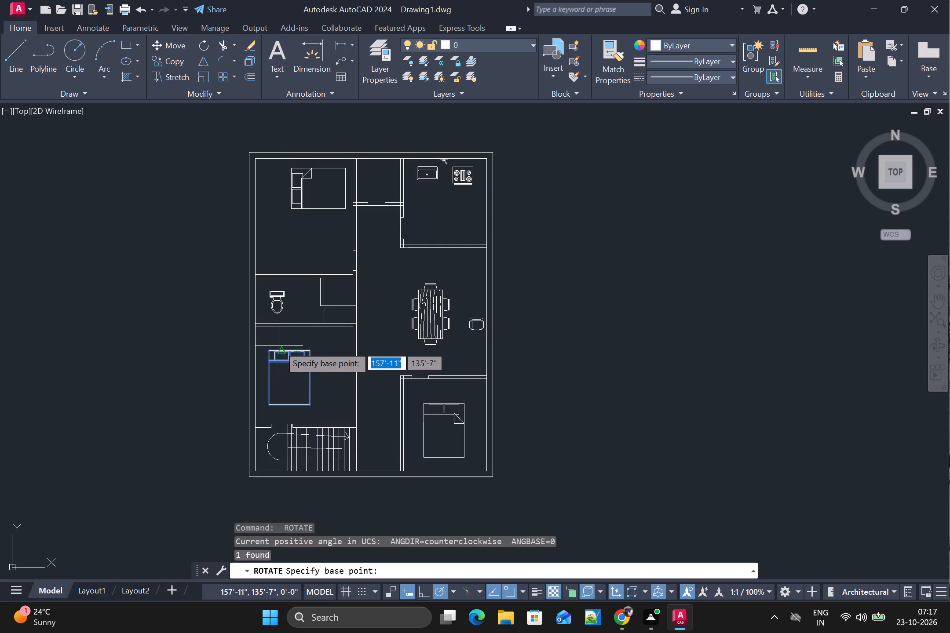
left_click(290, 349)
left_click(285, 236)
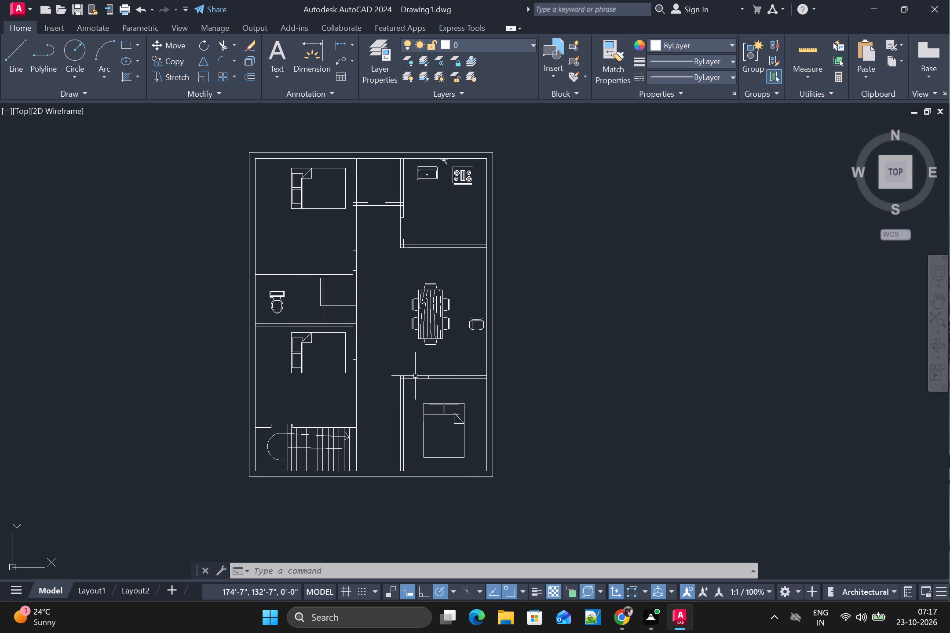
Rotate the bed in the lower-right bedroom a quarter turn clockwise about its headboard midpoint, so the headboard faces the right wall.
left_click(443, 415)
type("RO")
key("Return")
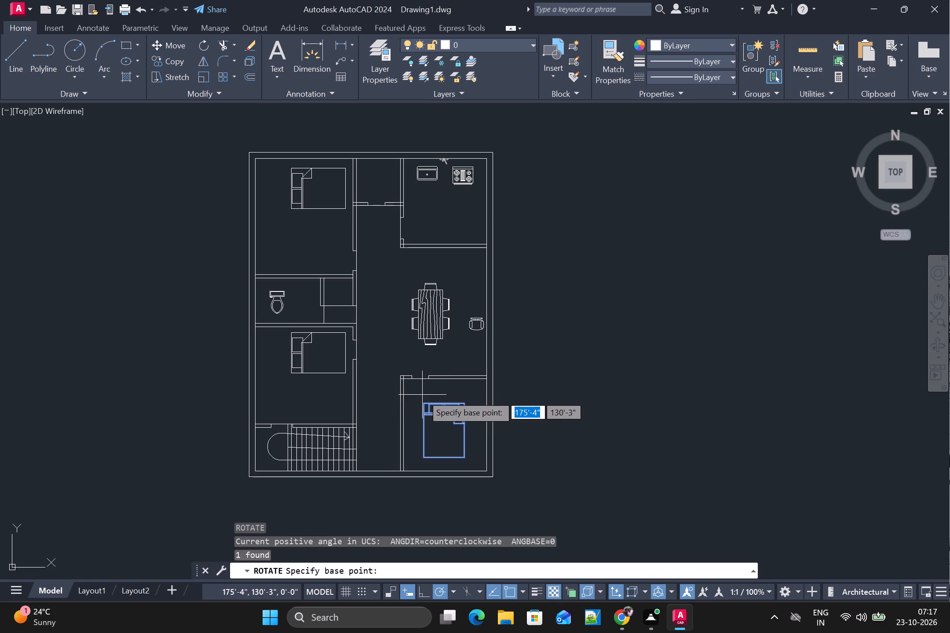
left_click(445, 403)
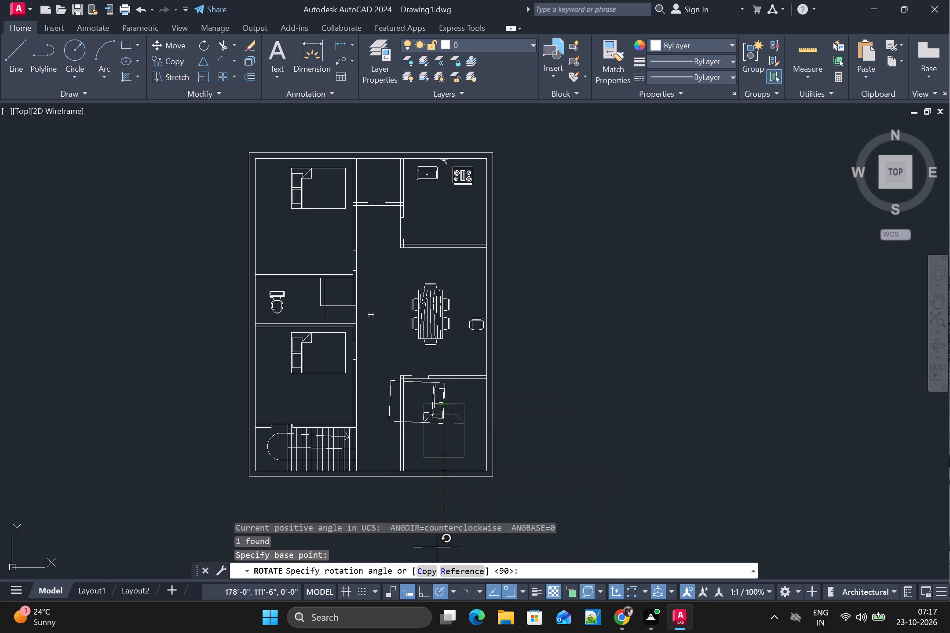
left_click(449, 543)
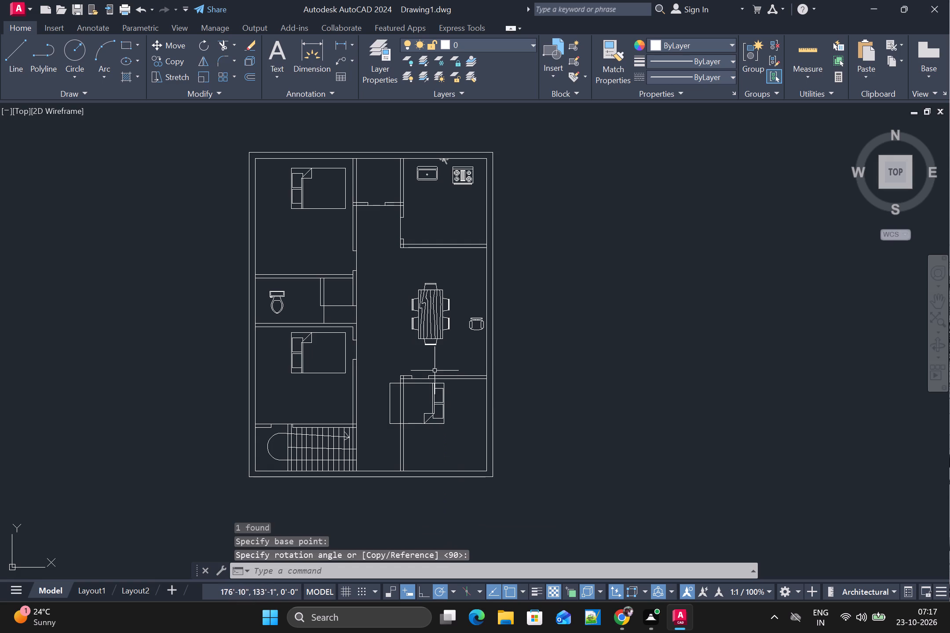
Move the lower-right bed by its headboard midpoint so the headboard sits against the inner face of the right wall.
type("M")
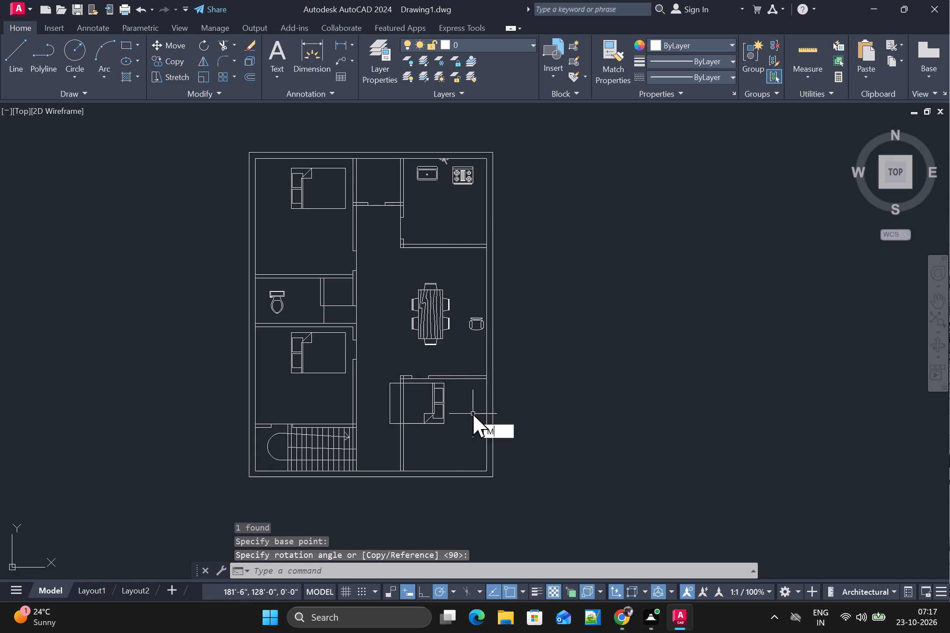
key("space")
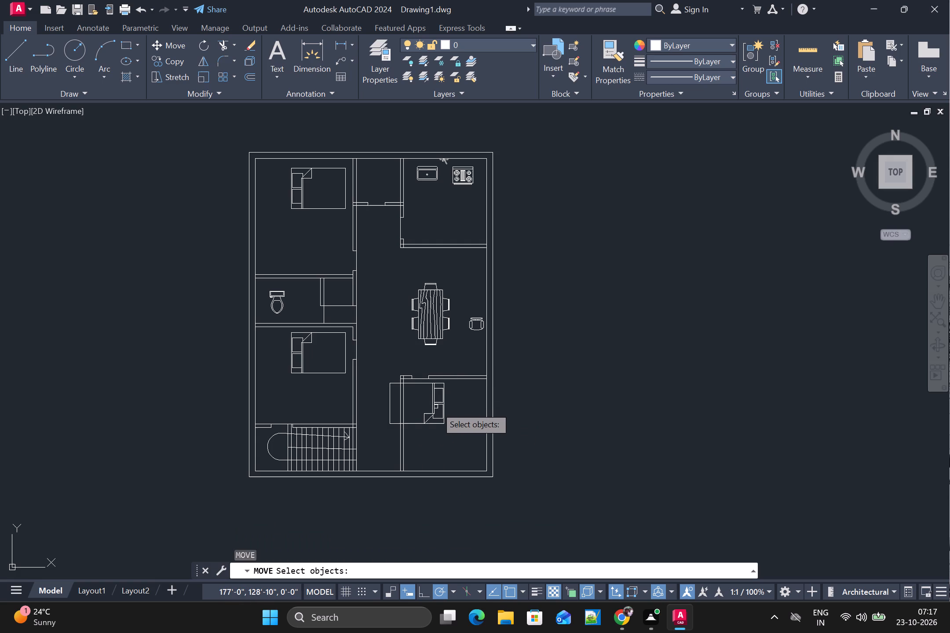
left_click(436, 407)
key("space")
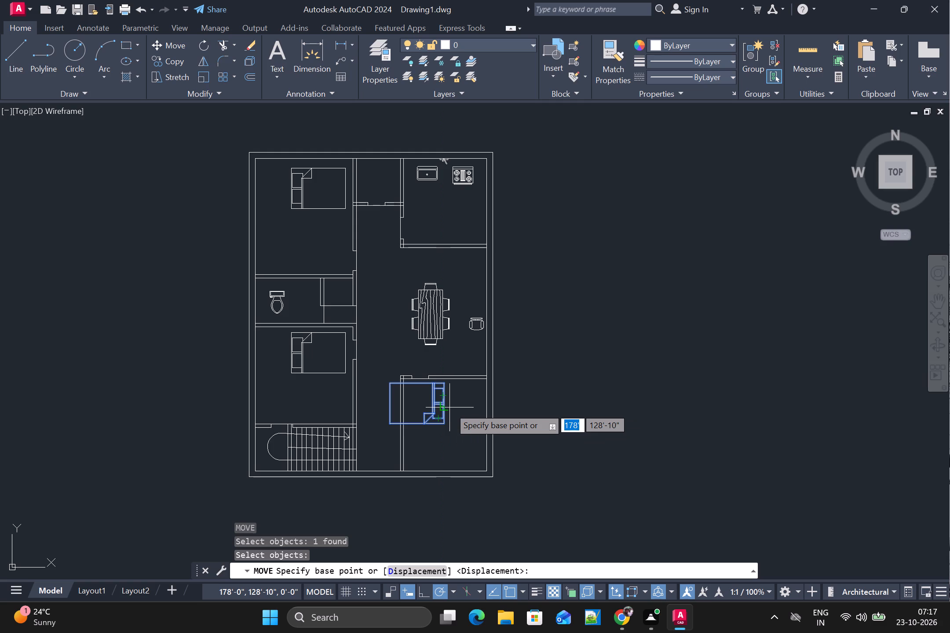
scroll(449, 406, "up", 1)
left_click(443, 405)
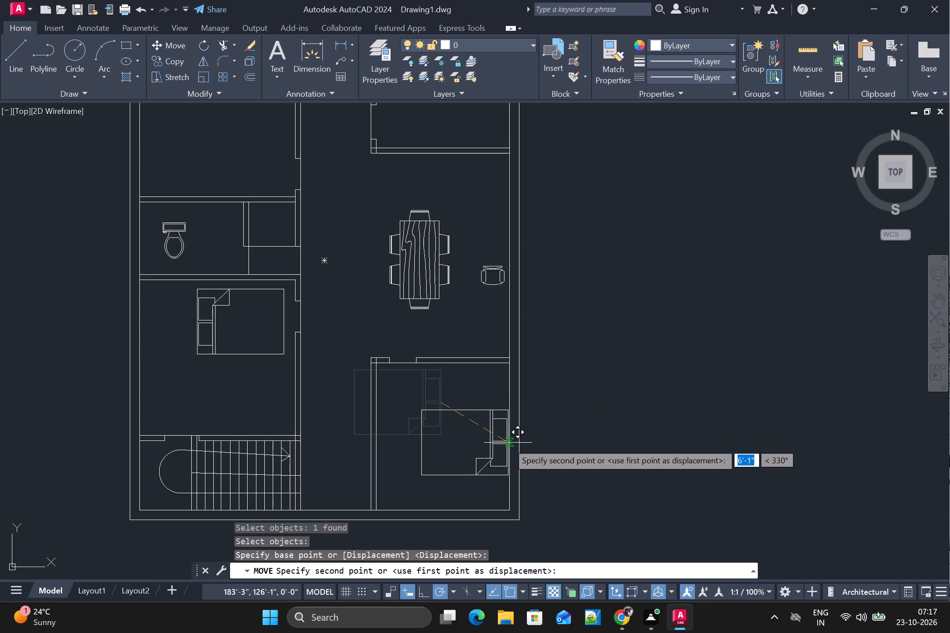
left_click(509, 443)
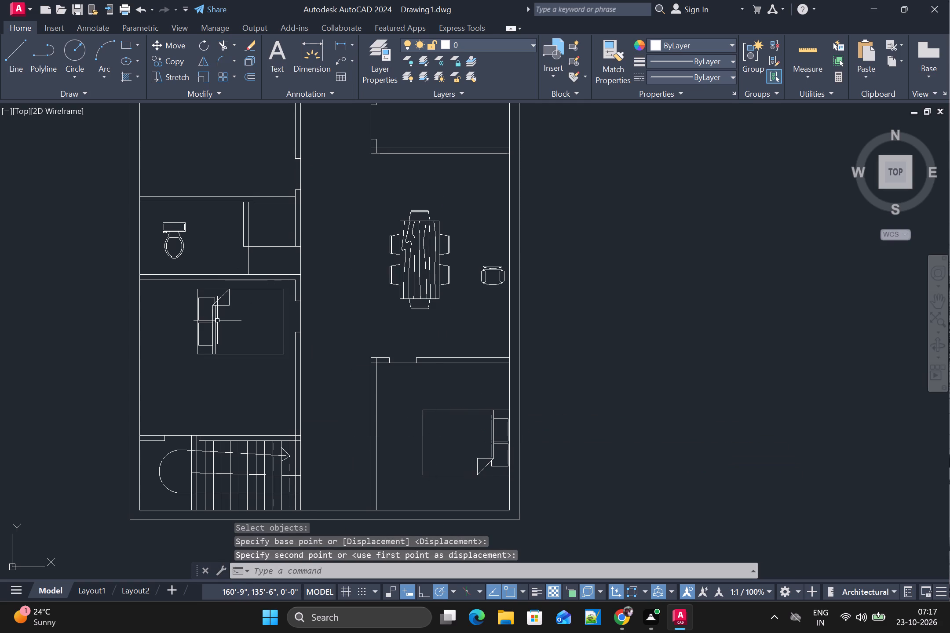
Move the lower-left bedroom's bed by its headboard midpoint about 5'-2" down and across to the left exterior wall.
left_click(217, 320)
key("space")
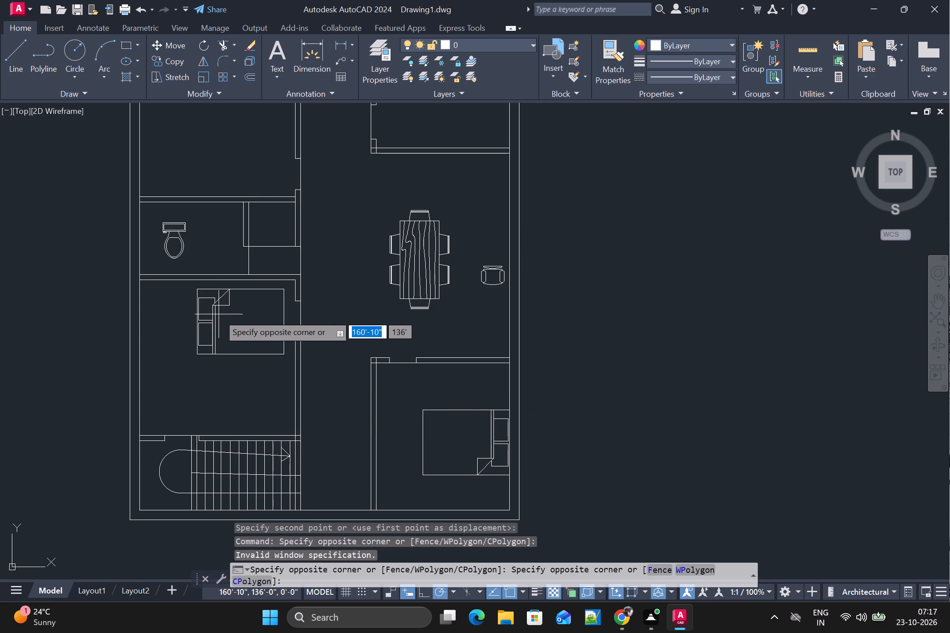
left_click(209, 333)
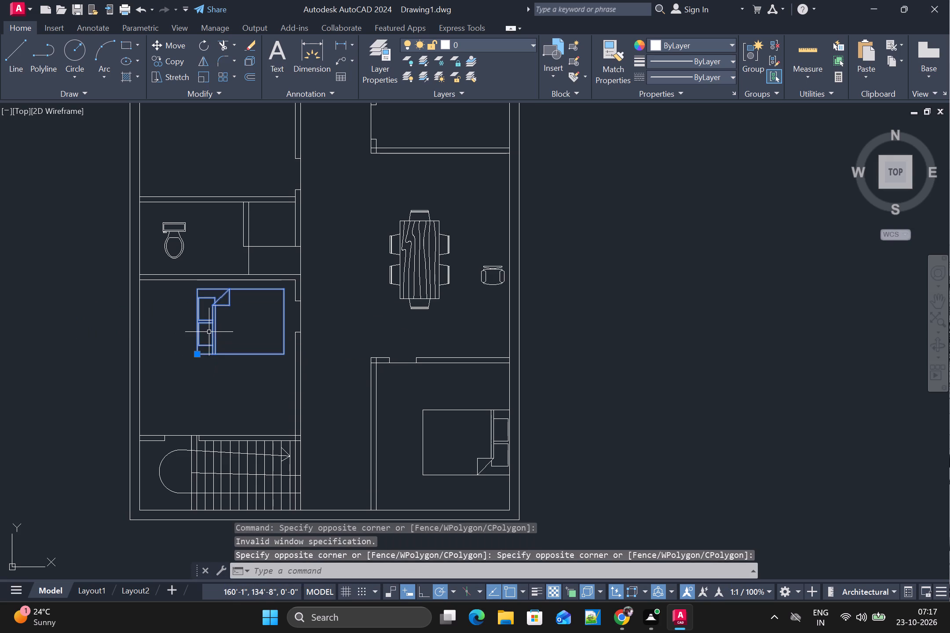
key("space")
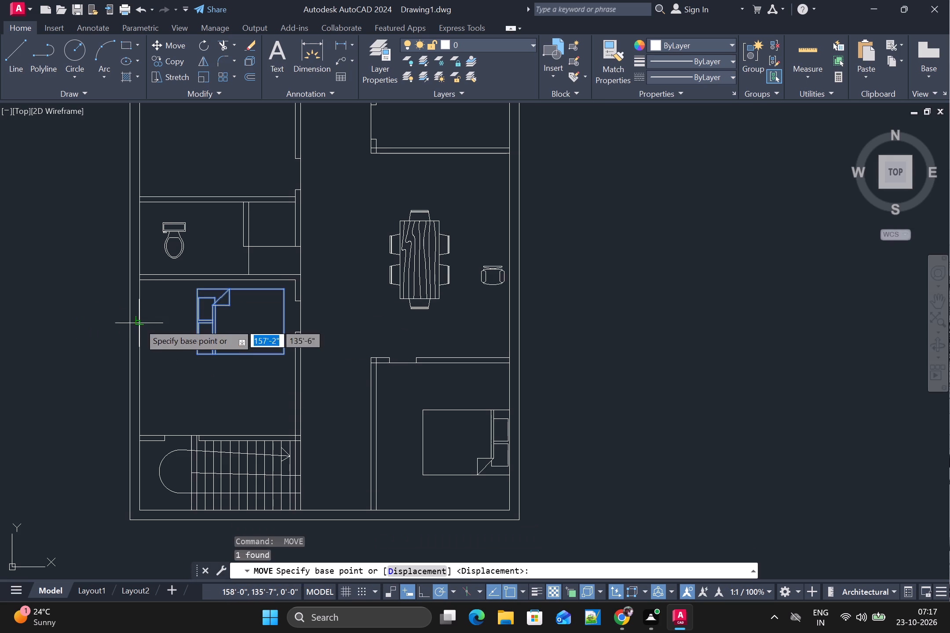
left_click(201, 323)
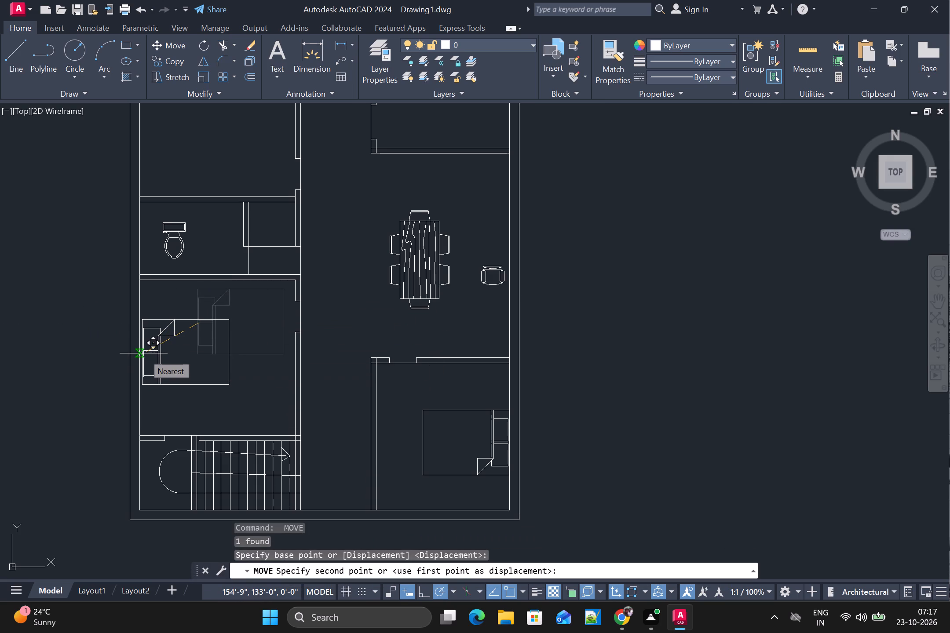
scroll(143, 353, "up", 2)
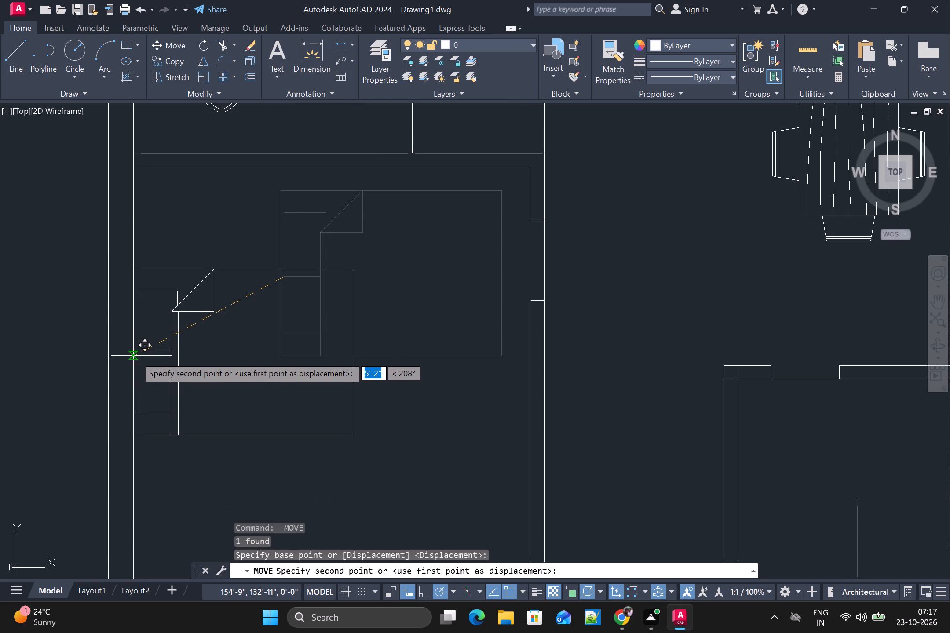
left_click(135, 356)
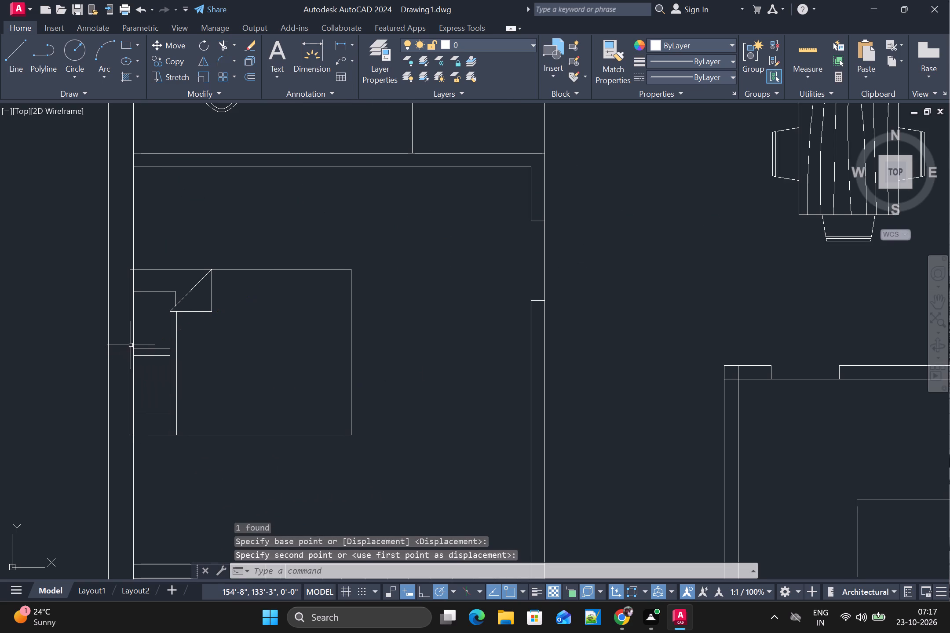
Shift the lower-left bed about 1" to the right so its headboard sits flush on the left wall's inner face.
left_click(131, 345)
key("space")
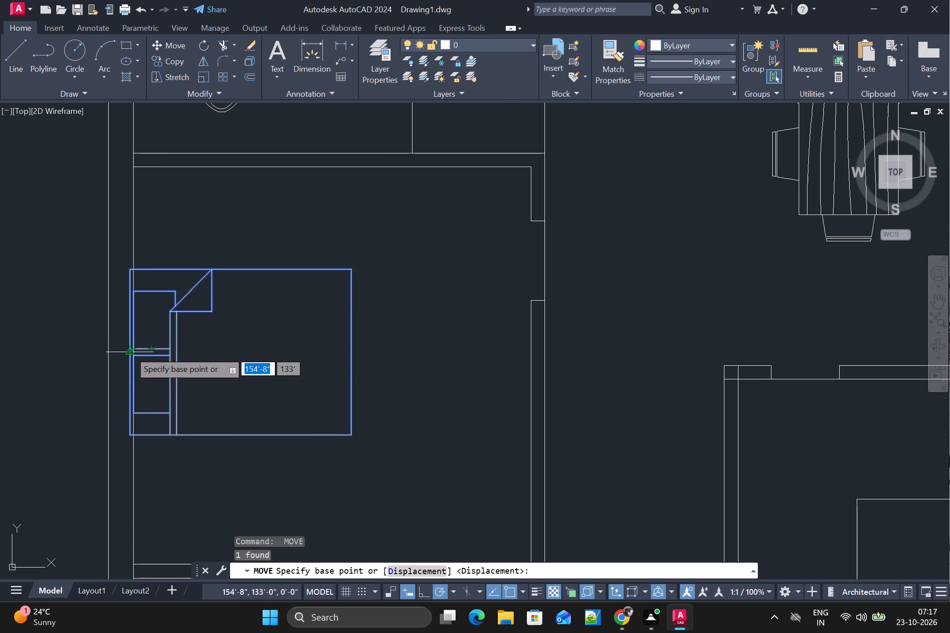
left_click(130, 351)
scroll(144, 349, "up", 2)
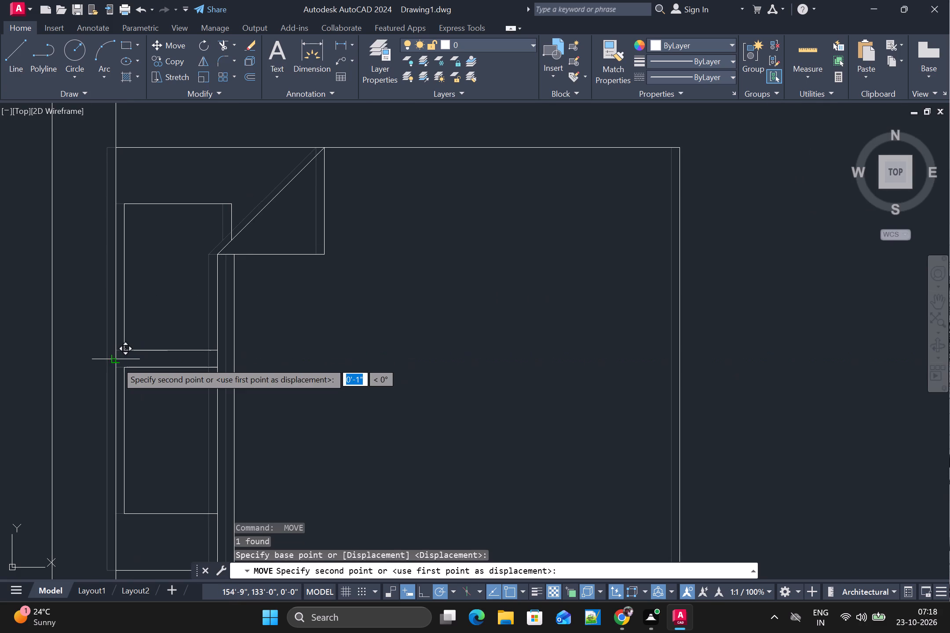
left_click(117, 363)
Move the upper-left bedroom's bed by its headboard midpoint about 5'-10" so the headboard sits against the left wall's inner face.
scroll(148, 360, "down", 1)
scroll(313, 283, "down", 3)
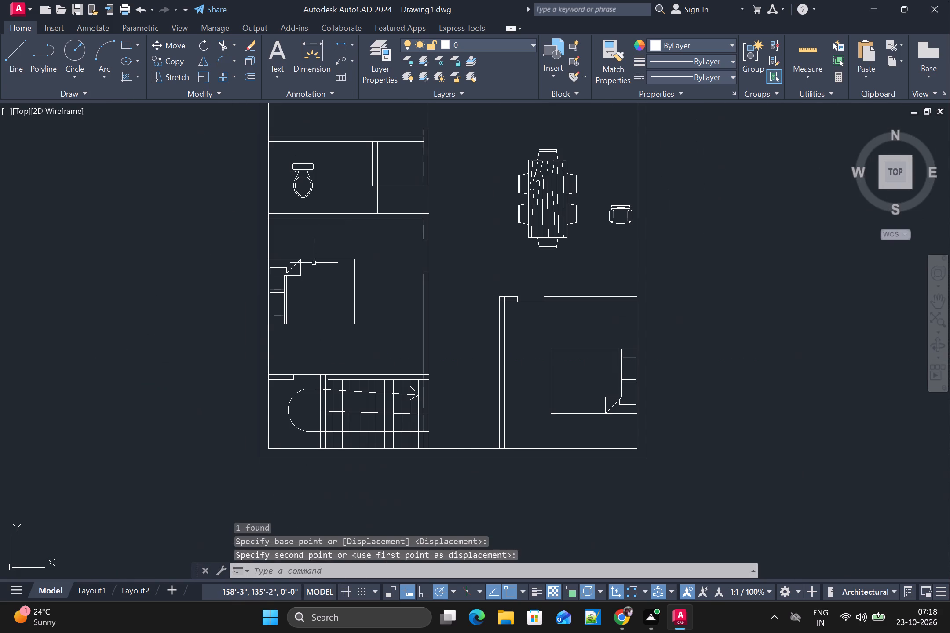
middle_click_drag(344, 221, 301, 421)
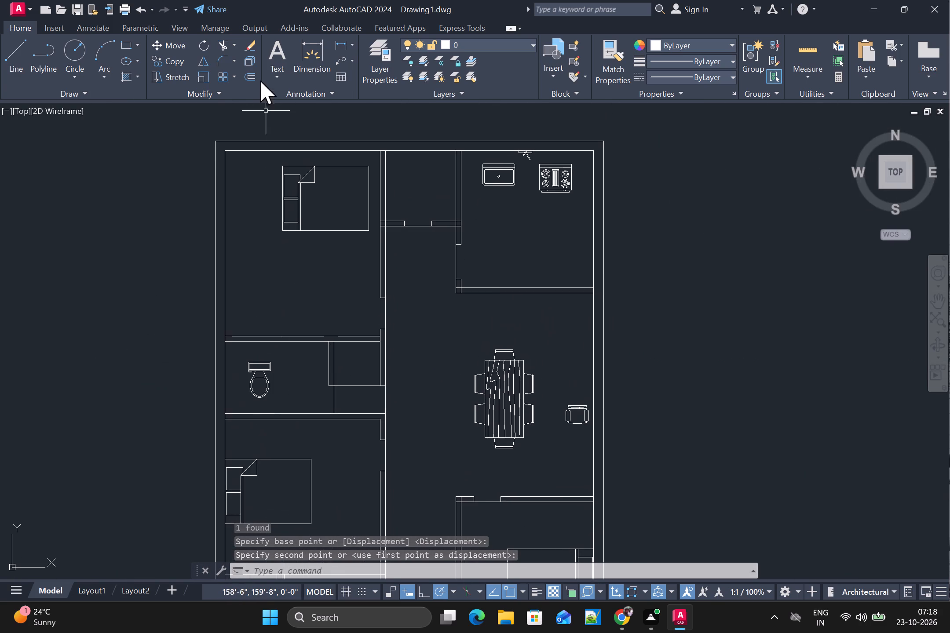
left_click(295, 200)
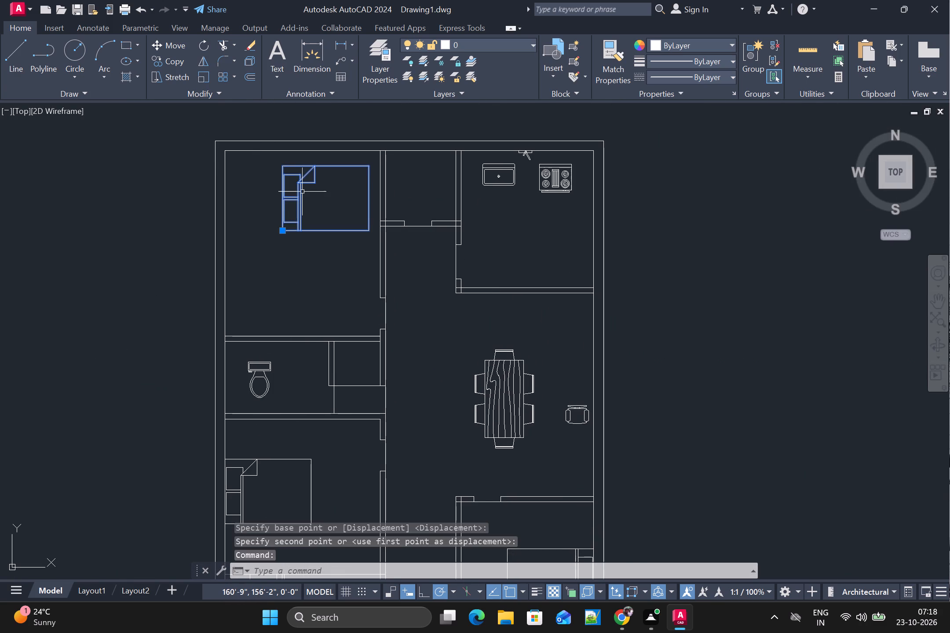
key("space")
scroll(310, 189, "up", 2)
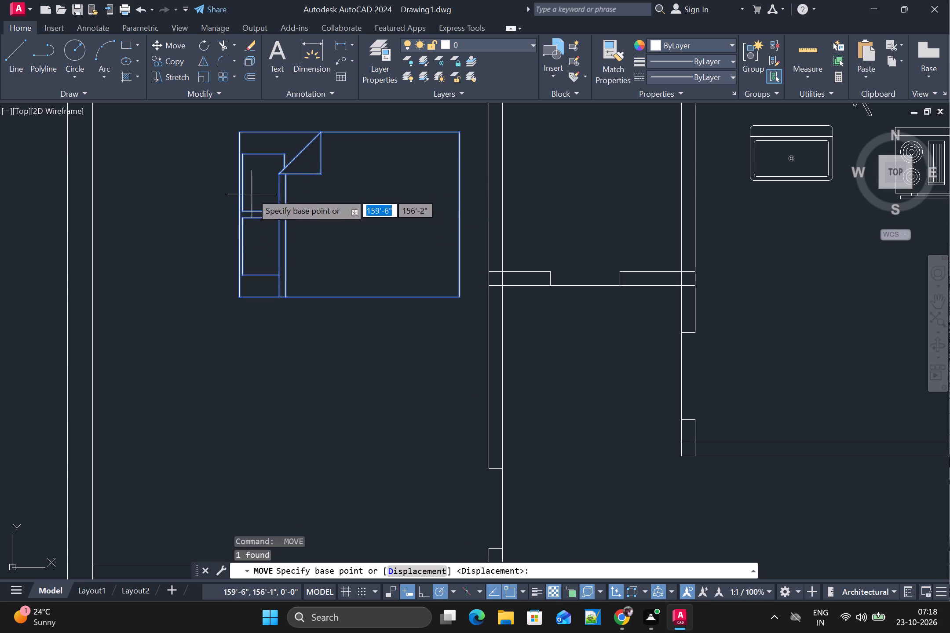
left_click(238, 212)
scroll(116, 315, "down", 1)
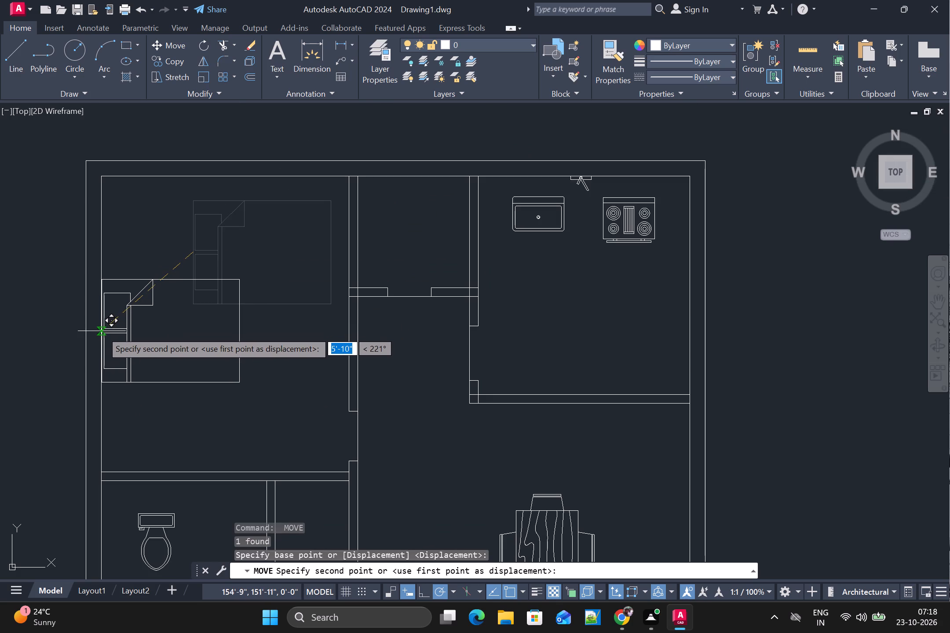
left_click(101, 331)
Rotate the bathroom toilet 90° counterclockwise about the midpoint of its tank's back edge.
scroll(132, 315, "down", 2)
scroll(234, 349, "down", 1)
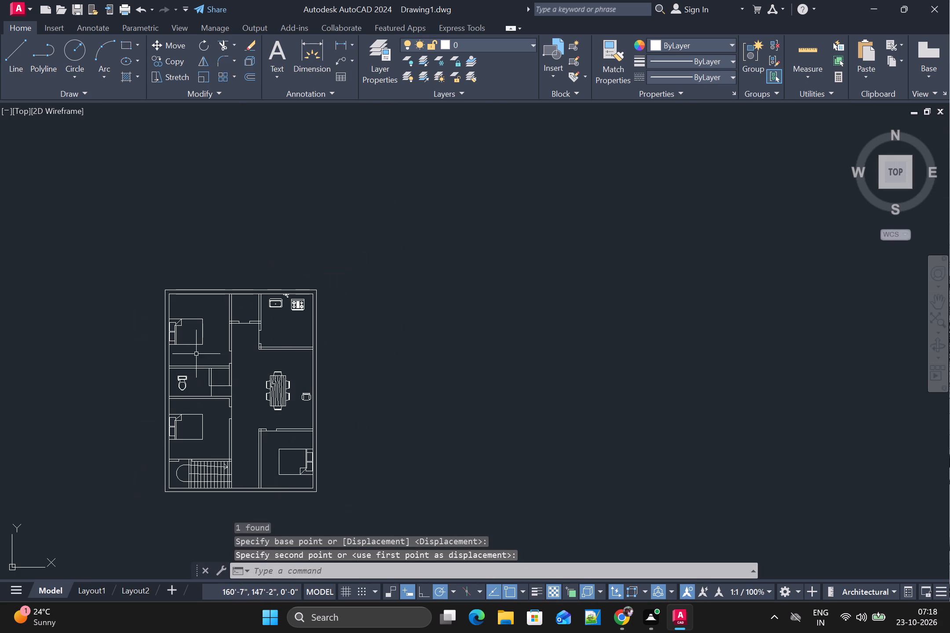
scroll(180, 363, "up", 2)
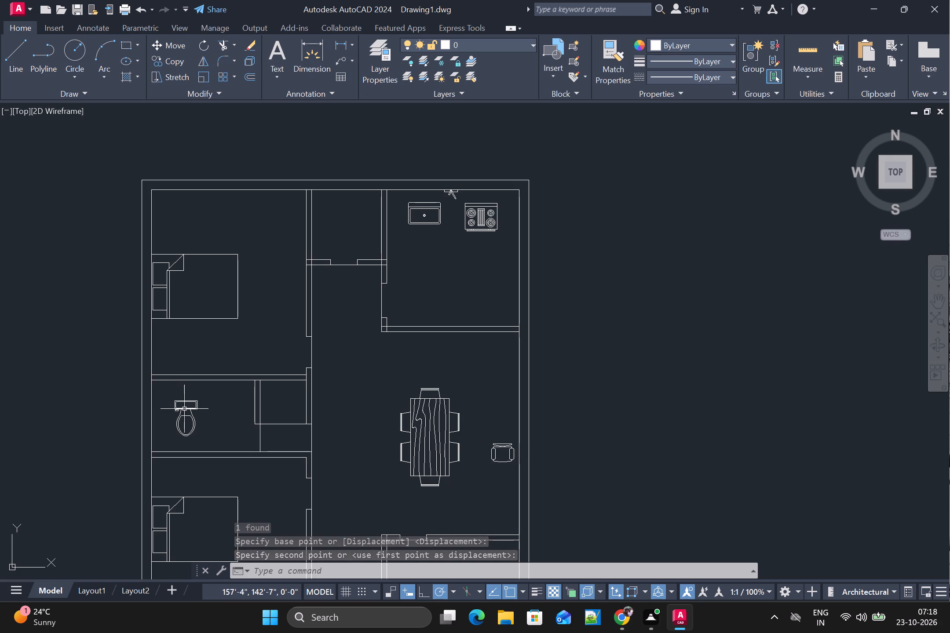
left_click(185, 414)
left_click(185, 409)
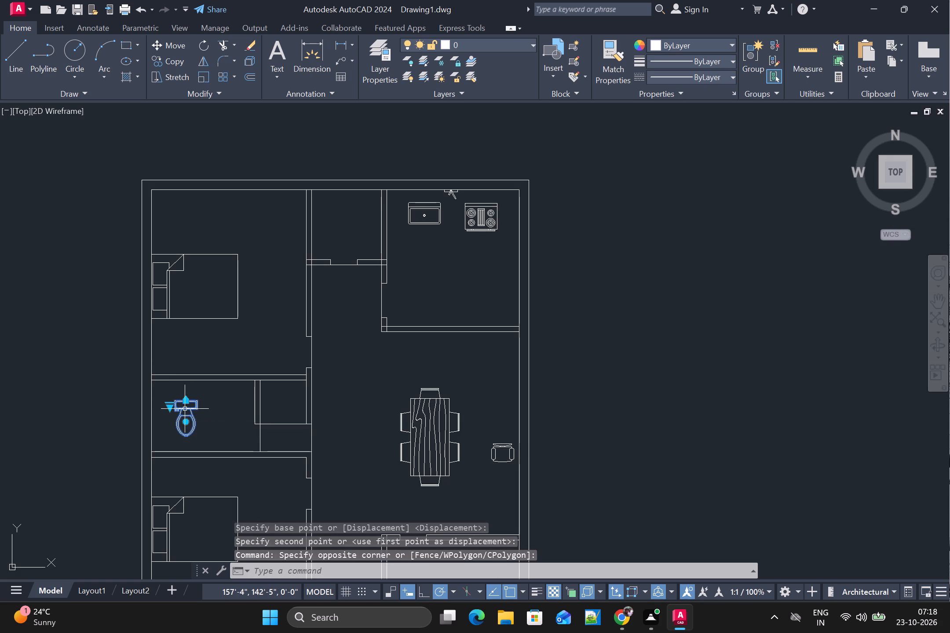
type("RO")
key("space")
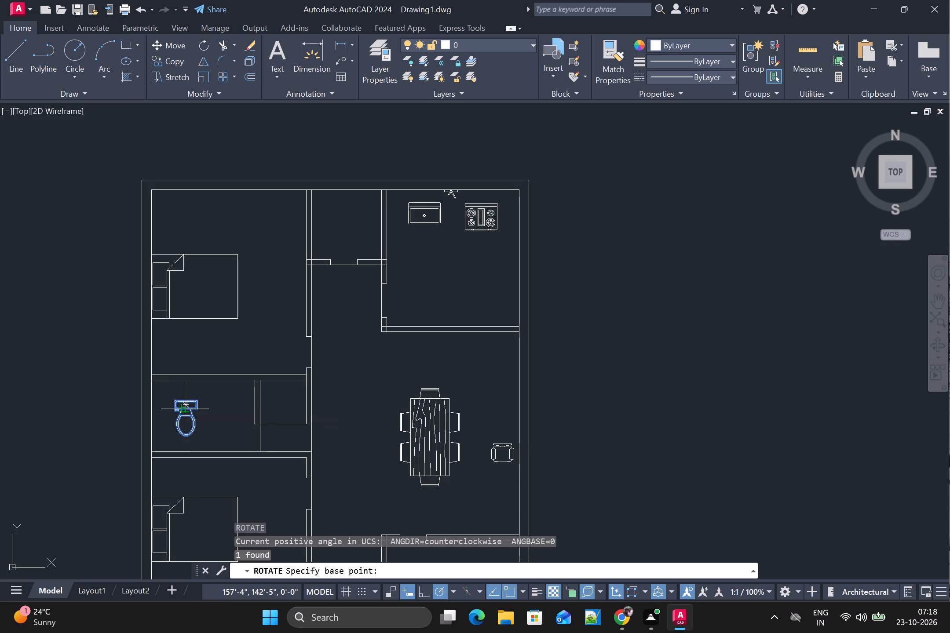
left_click(187, 401)
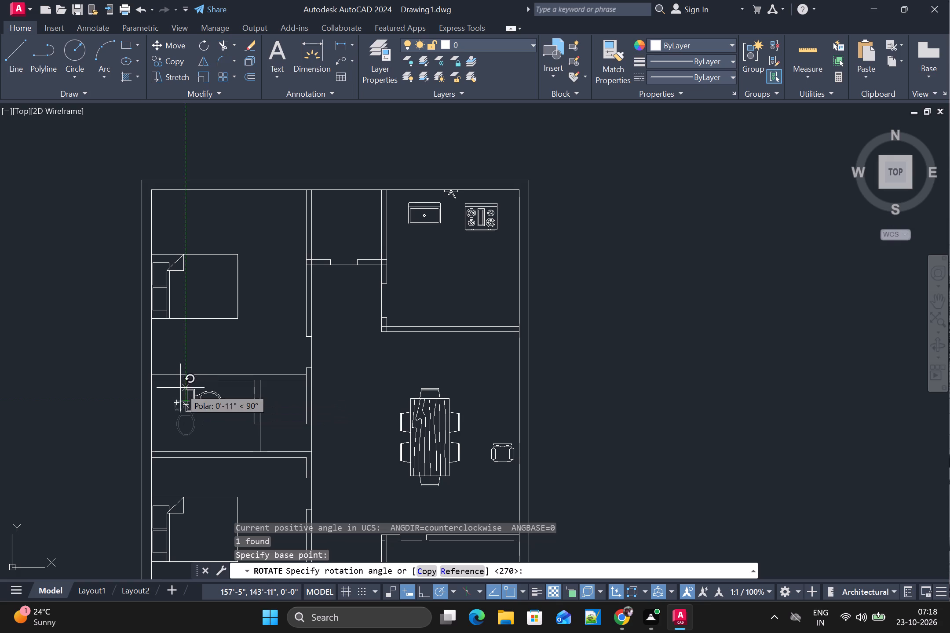
left_click(187, 346)
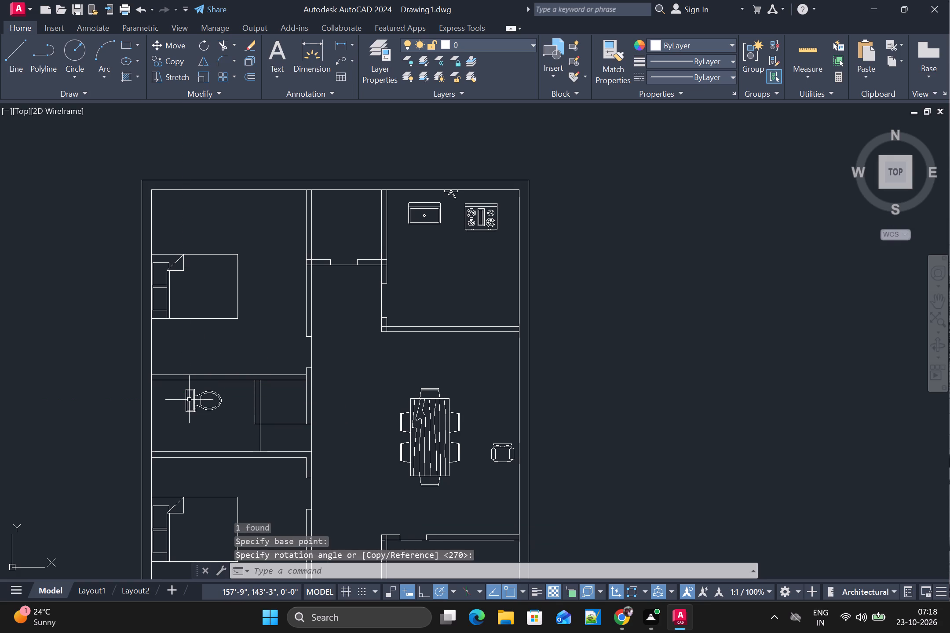
Copy the rotated toilet and paste it in the lower-left inner corner of the plan, beside the curved end of the staircase.
left_click(187, 400)
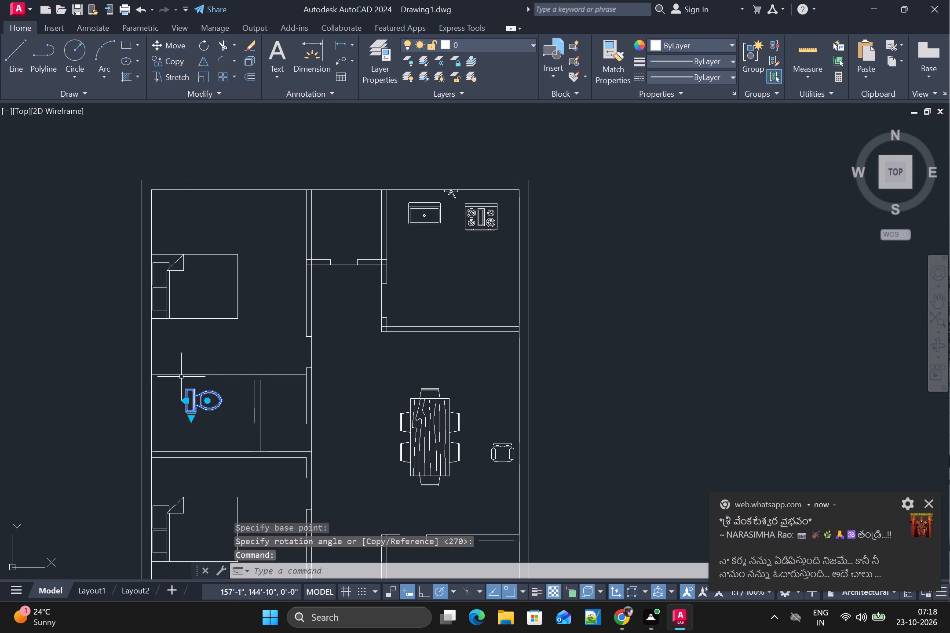
key("ctrl+c")
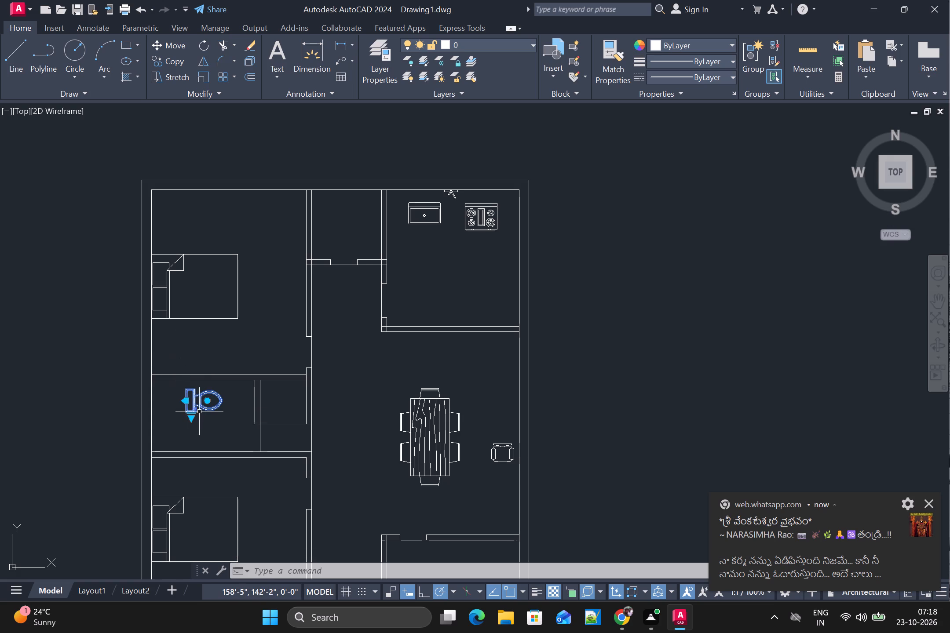
scroll(201, 411, "down", 1)
middle_click_drag(244, 403, 182, 271)
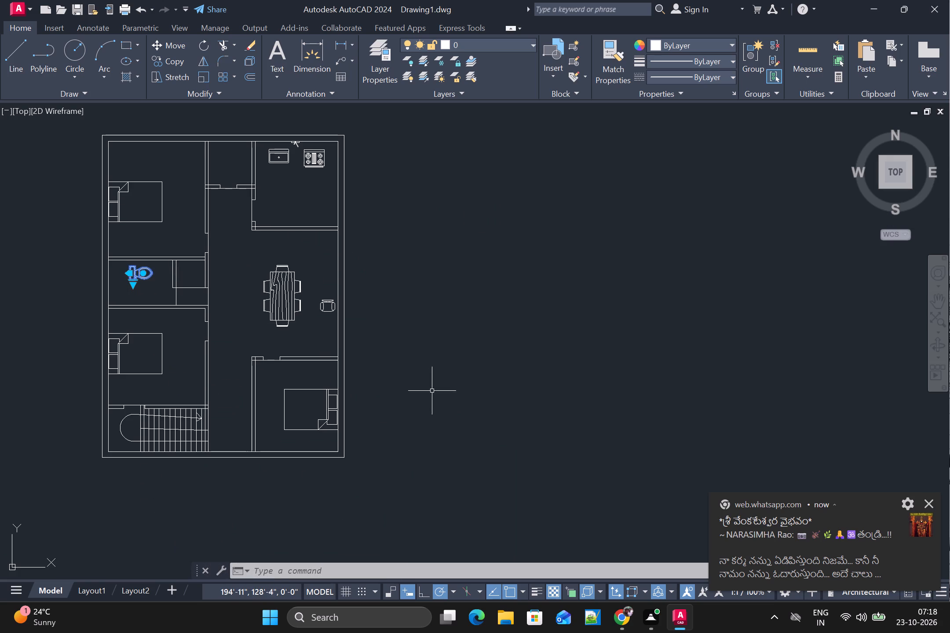
key("ctrl+v")
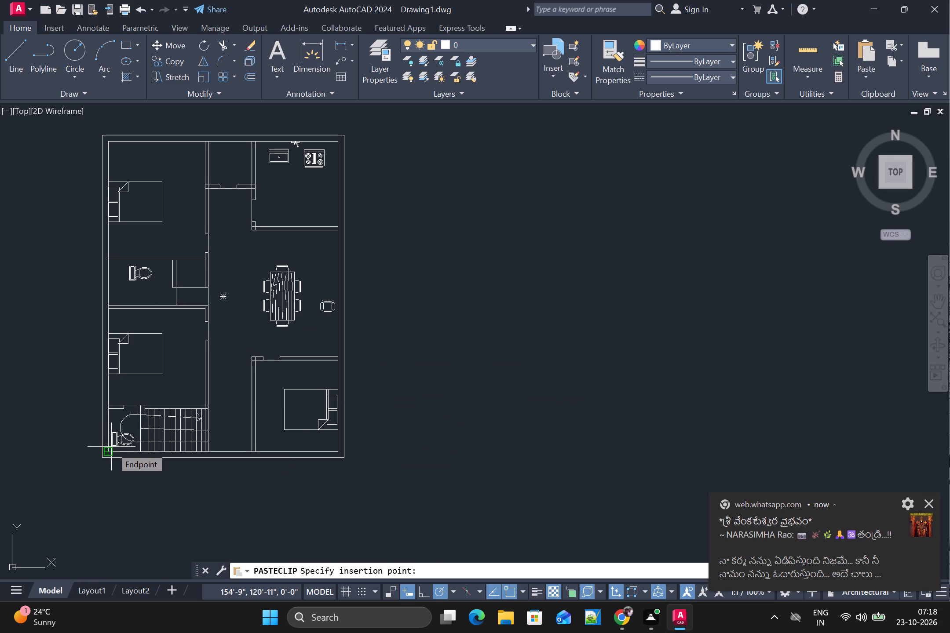
left_click(111, 447)
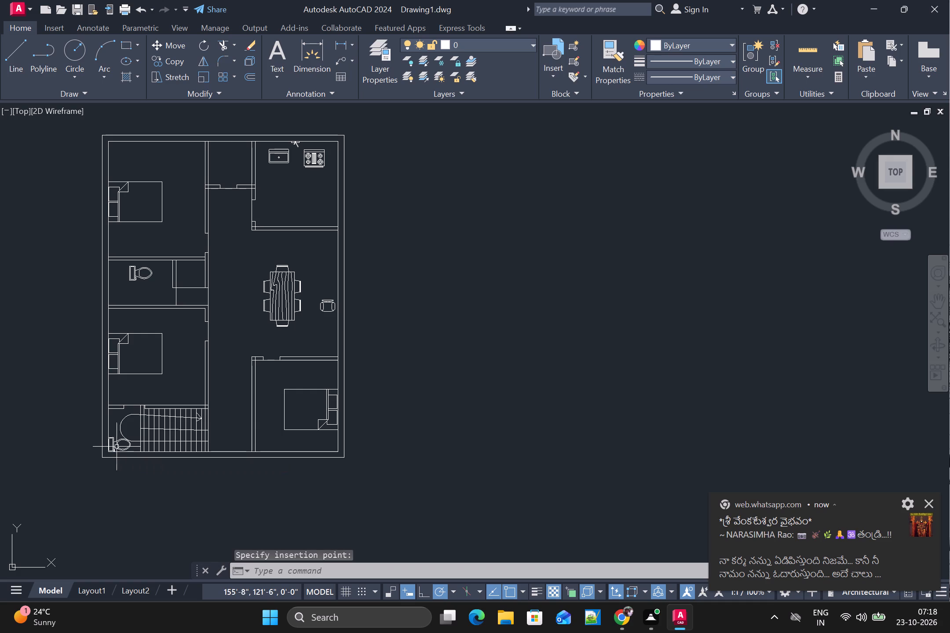
Move the bathroom toilet by the midpoint of its tank's back edge so the tank sits against the left wall.
left_click(128, 275)
type("M")
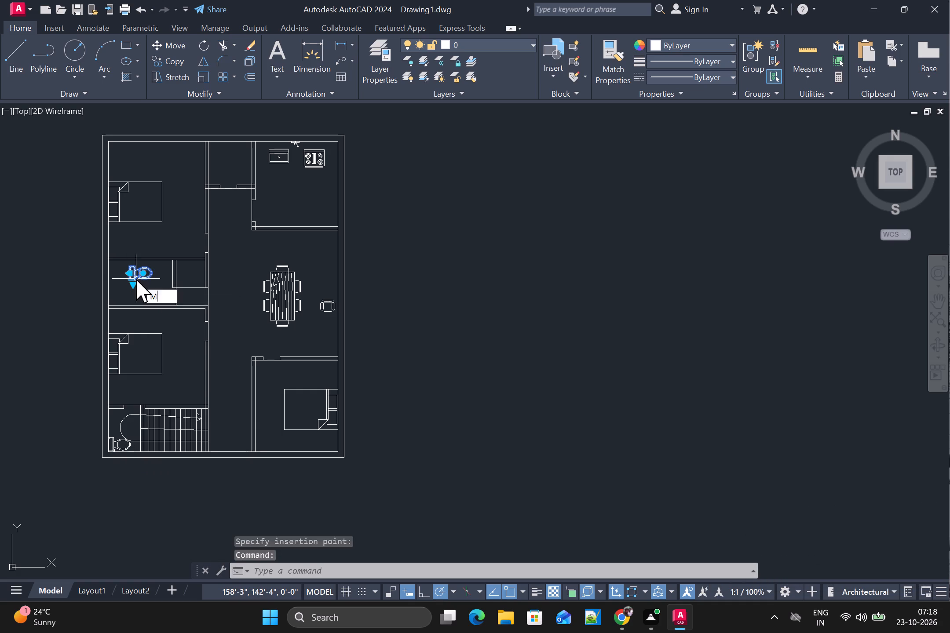
key("space")
scroll(136, 277, "up", 1)
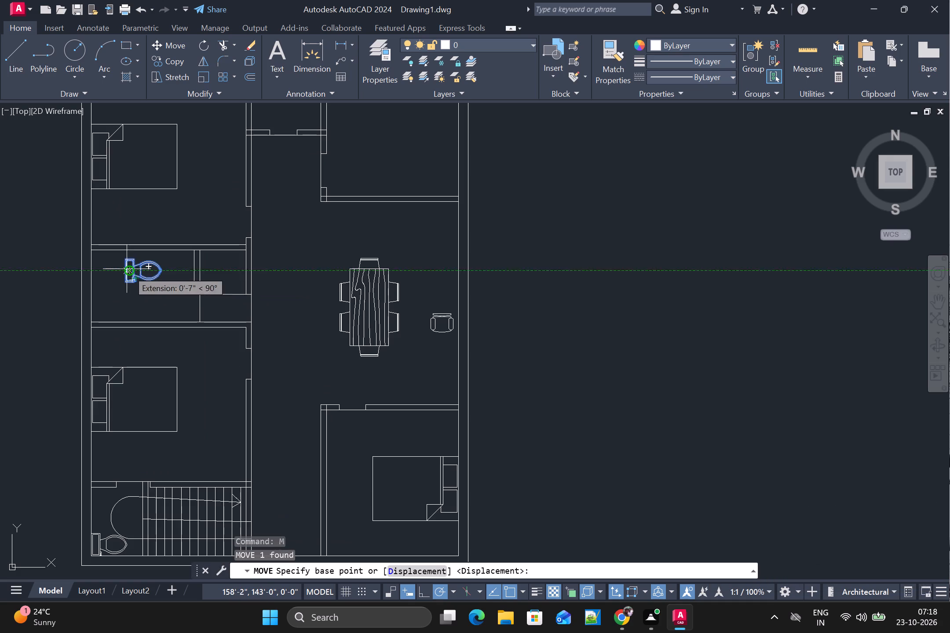
left_click(126, 272)
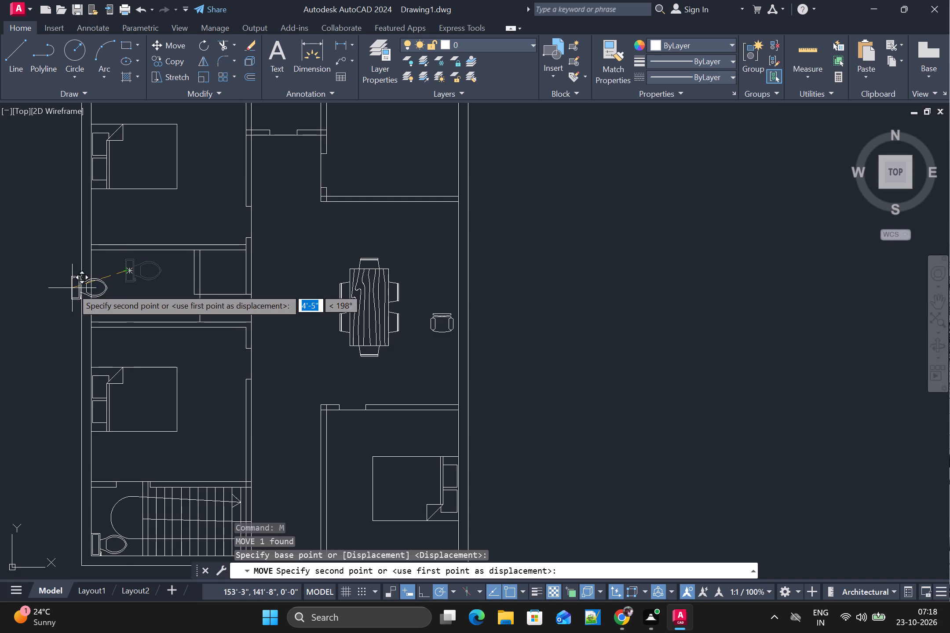
left_click(93, 287)
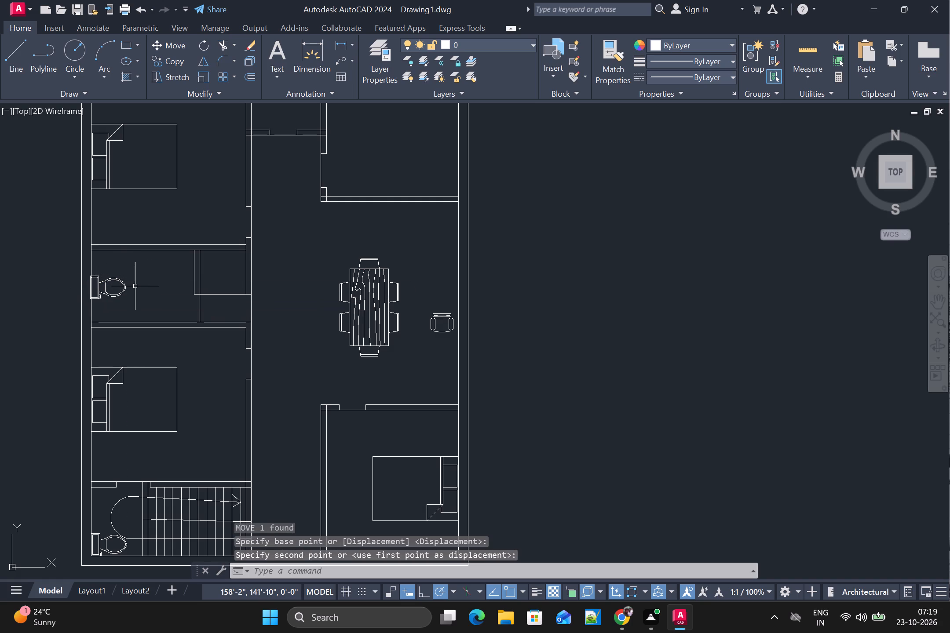
Rotate the armchair beside the dining table 270° about the midpoint of its backrest so it faces the table.
scroll(136, 286, "down", 3)
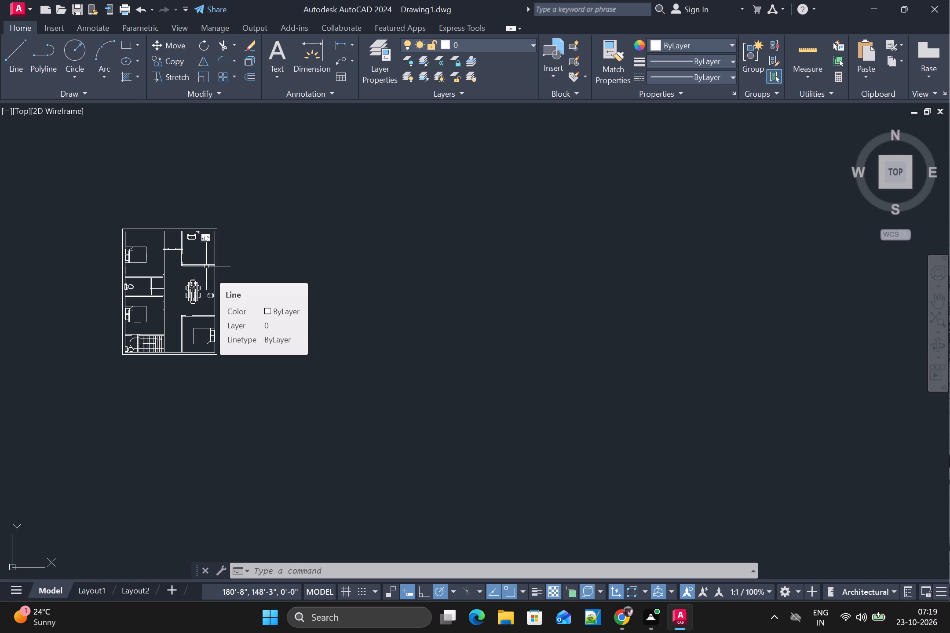
scroll(255, 310, "up", 1)
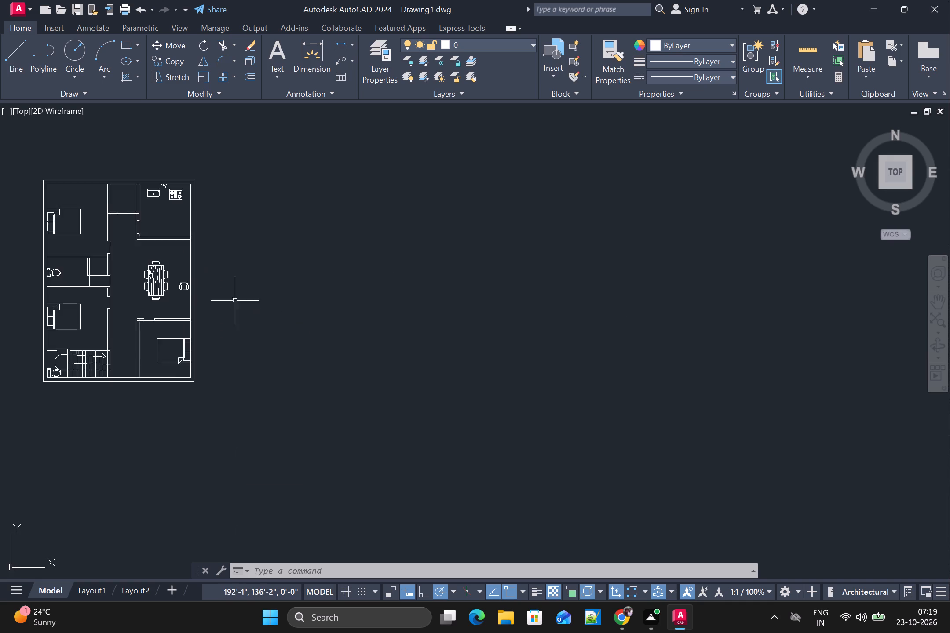
scroll(190, 284, "up", 2)
middle_click_drag(190, 284, 415, 282)
left_click(394, 283)
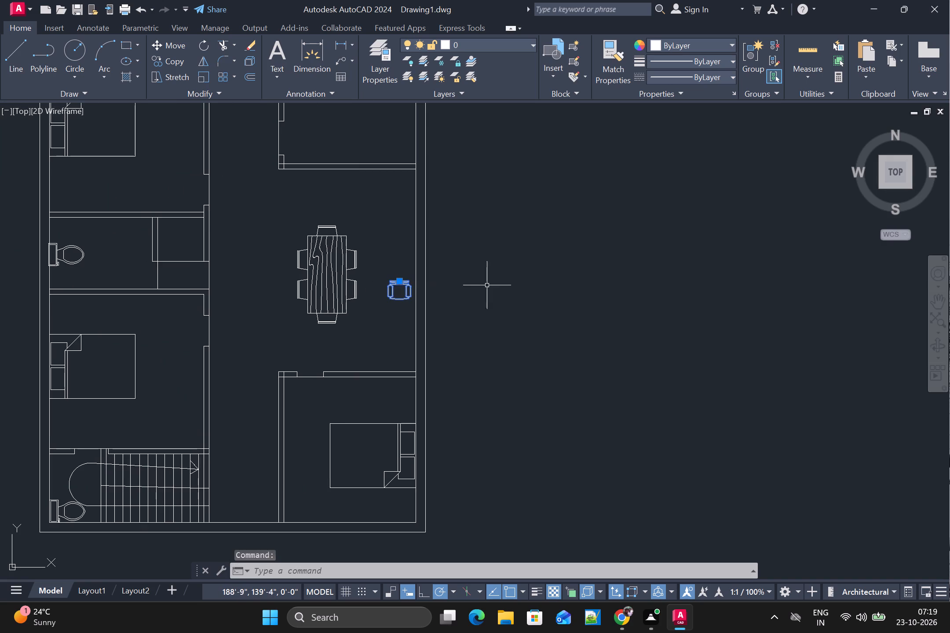
type("RO")
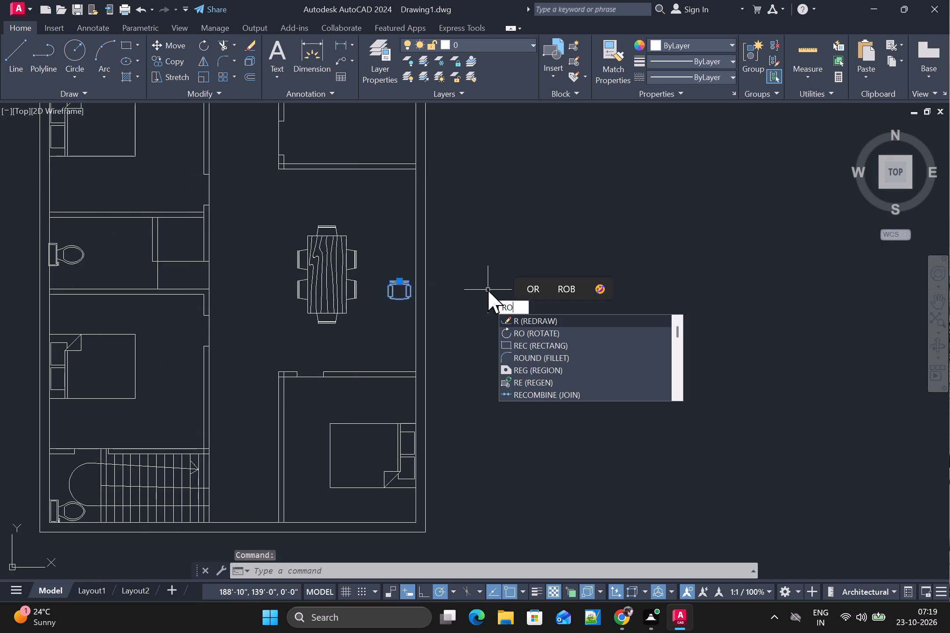
key("Return")
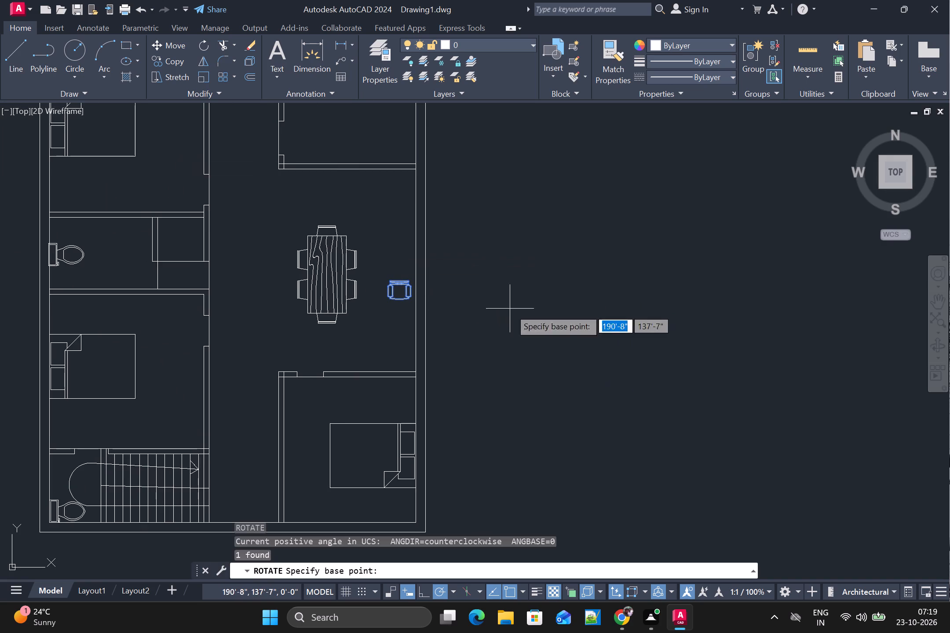
scroll(441, 287, "up", 1)
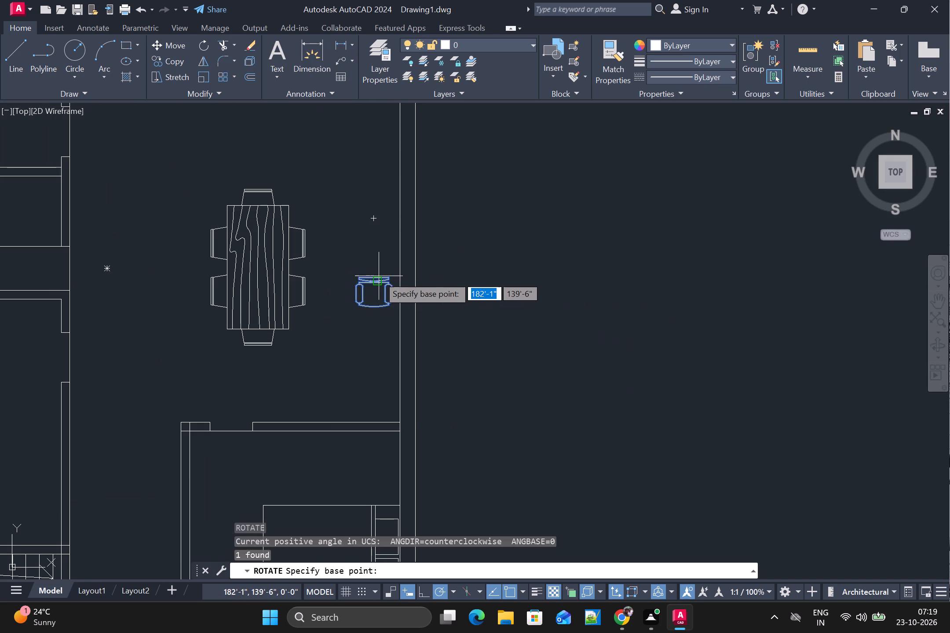
left_click(378, 279)
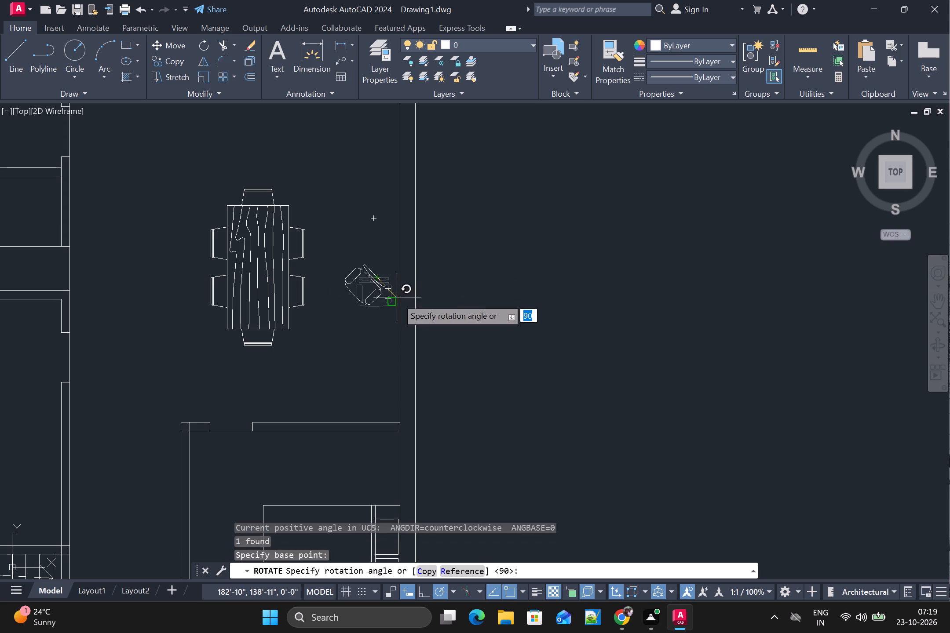
left_click(378, 345)
scroll(398, 329, "down", 1)
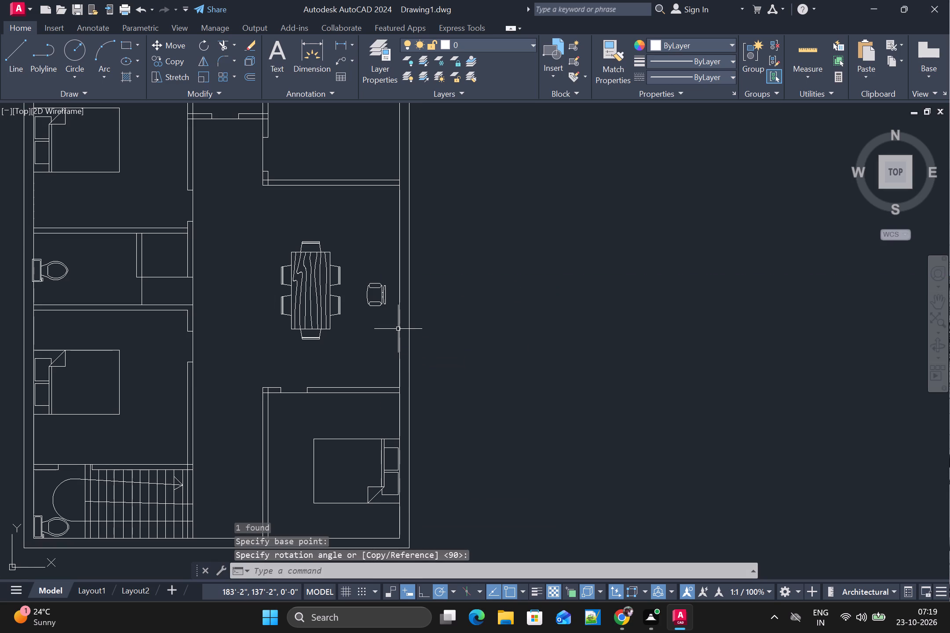
Move the armchair by its backrest midpoint about 1'-5" so its back sits against the right exterior wall's inner face.
left_click(387, 297)
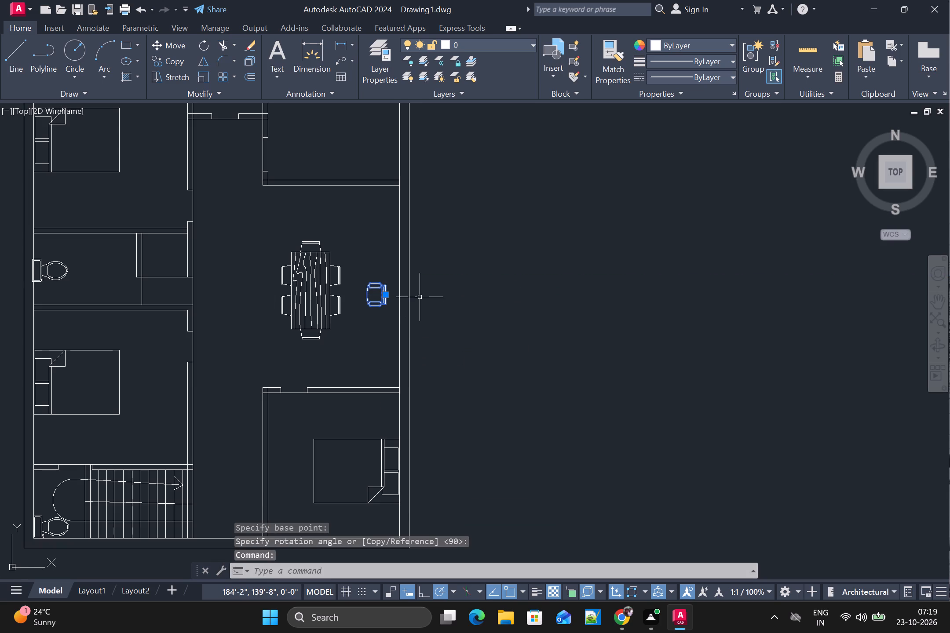
type("M")
key("space")
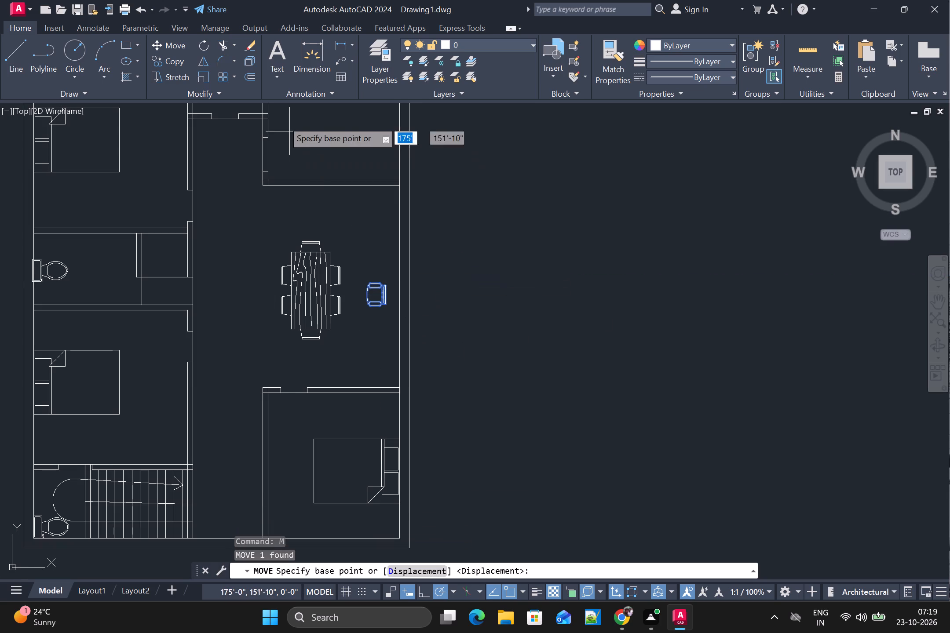
scroll(386, 299, "up", 2)
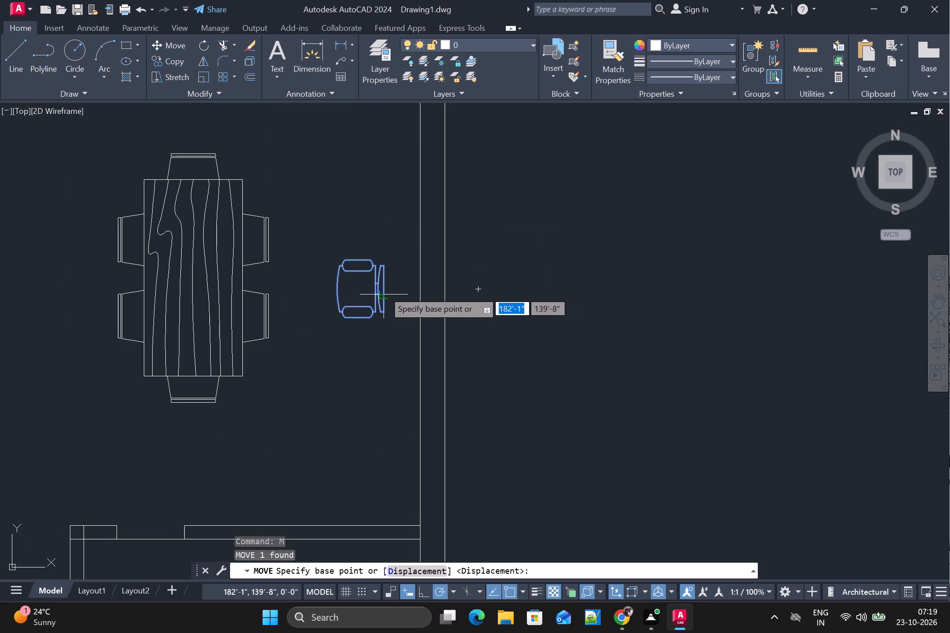
left_click(384, 291)
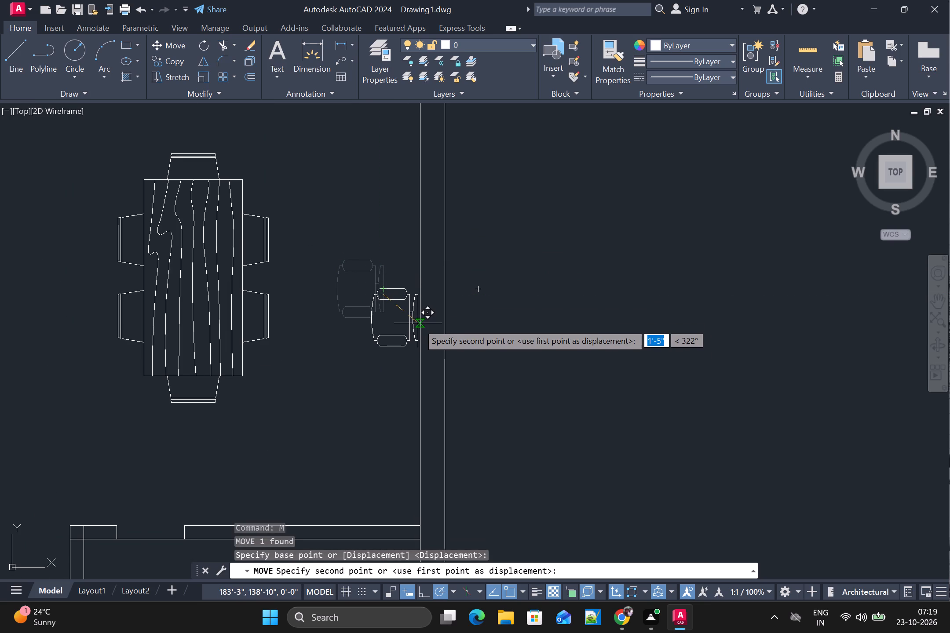
scroll(418, 322, "up", 1)
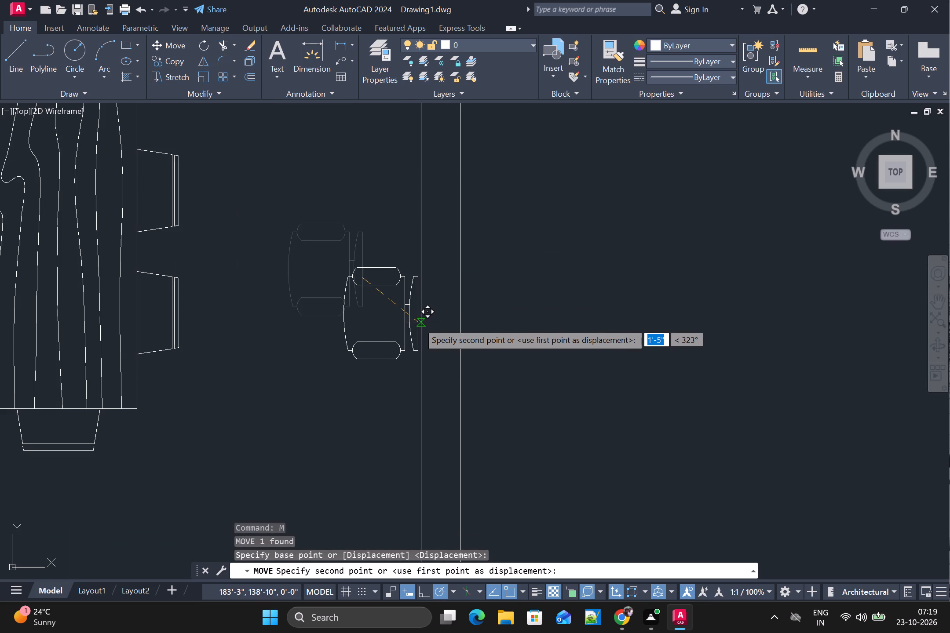
left_click(421, 319)
scroll(427, 331, "down", 1)
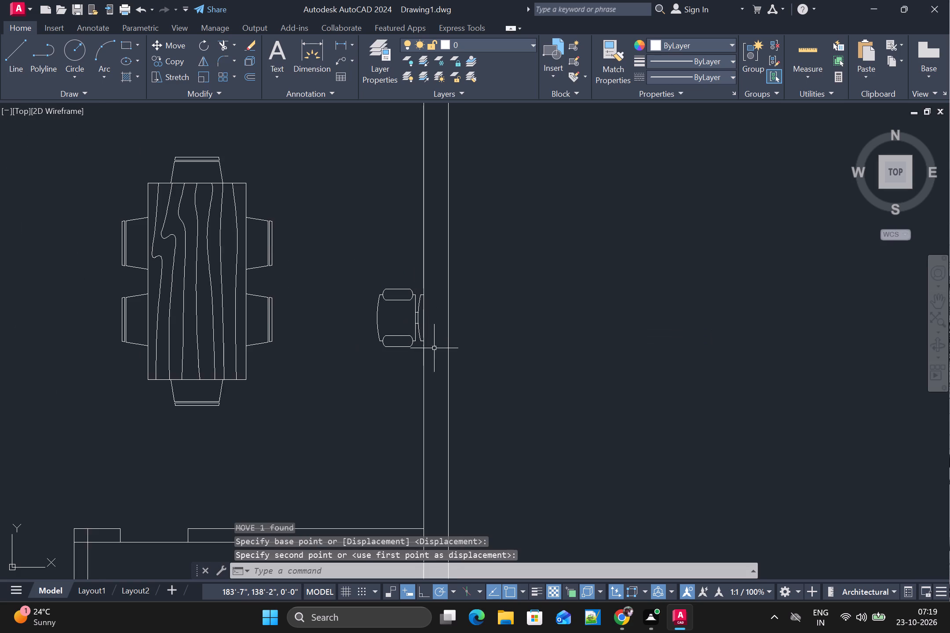
Move the kitchen sink about 8'-5" diagonally to the open floor below the stove, near the right wall.
scroll(434, 349, "down", 2)
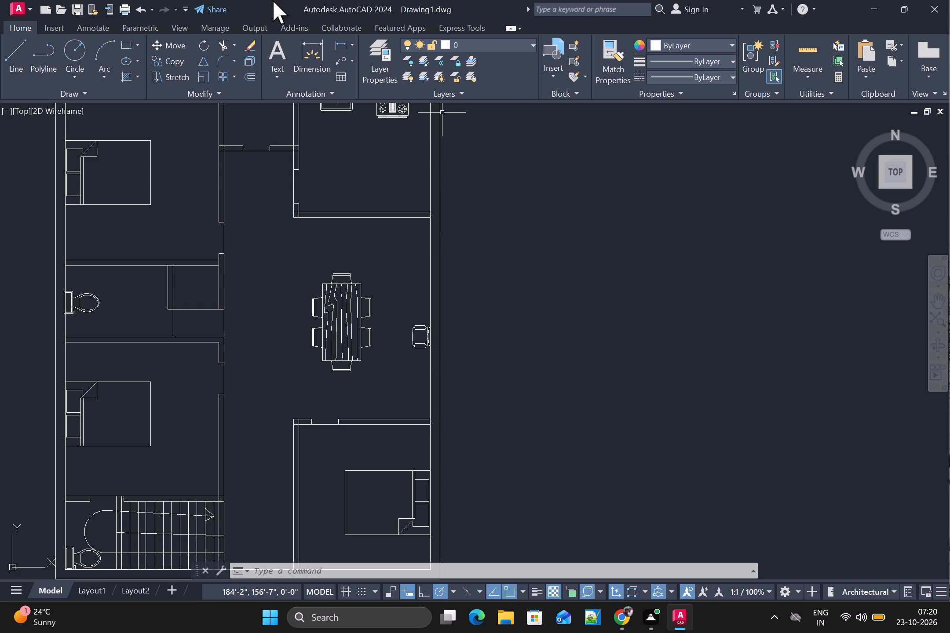
scroll(533, 432, "down", 2)
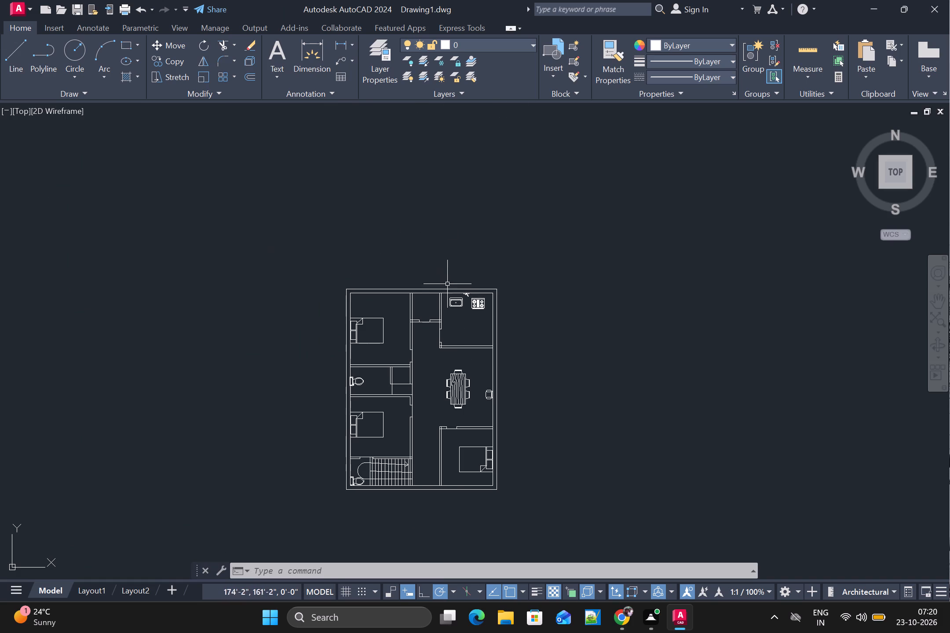
scroll(447, 289, "up", 1)
scroll(500, 329, "up", 1)
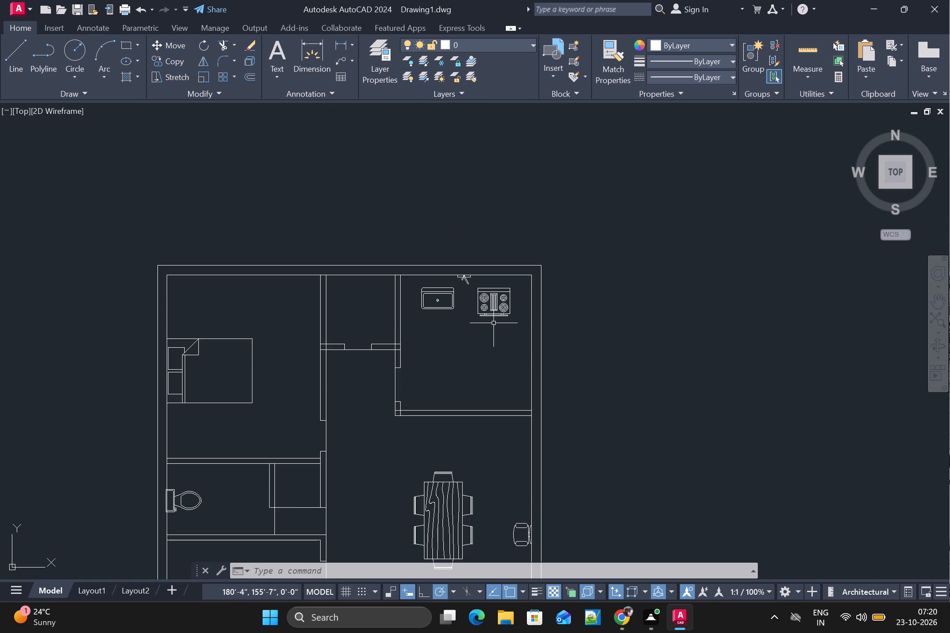
left_click(439, 287)
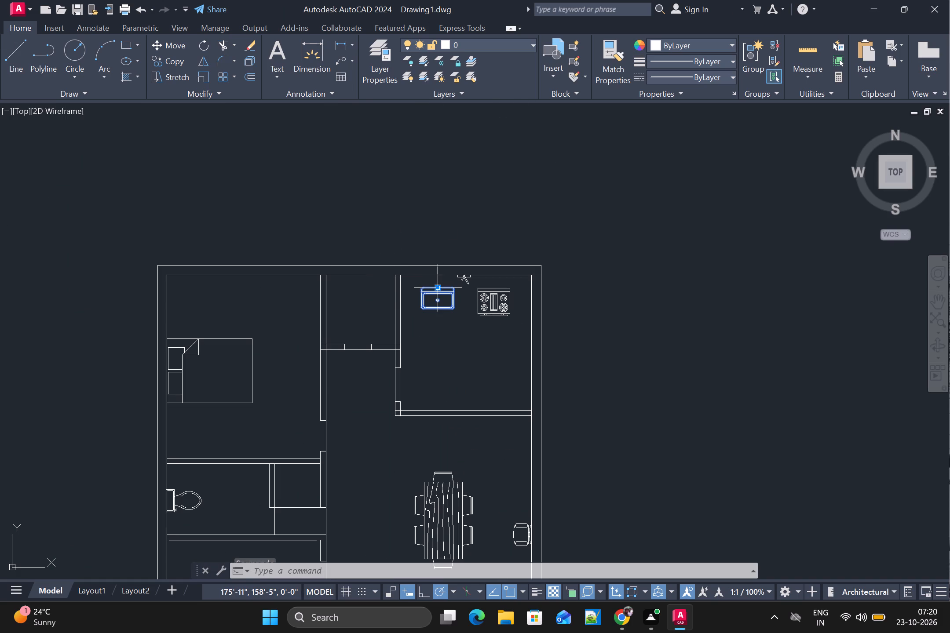
left_click_drag(440, 287, 517, 359)
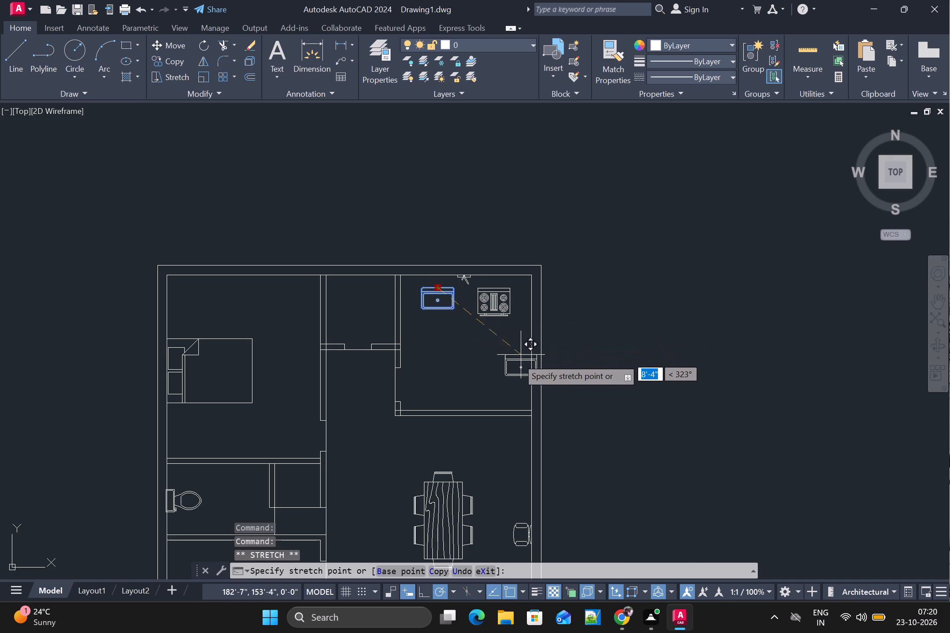
left_click_drag(517, 359, 512, 365)
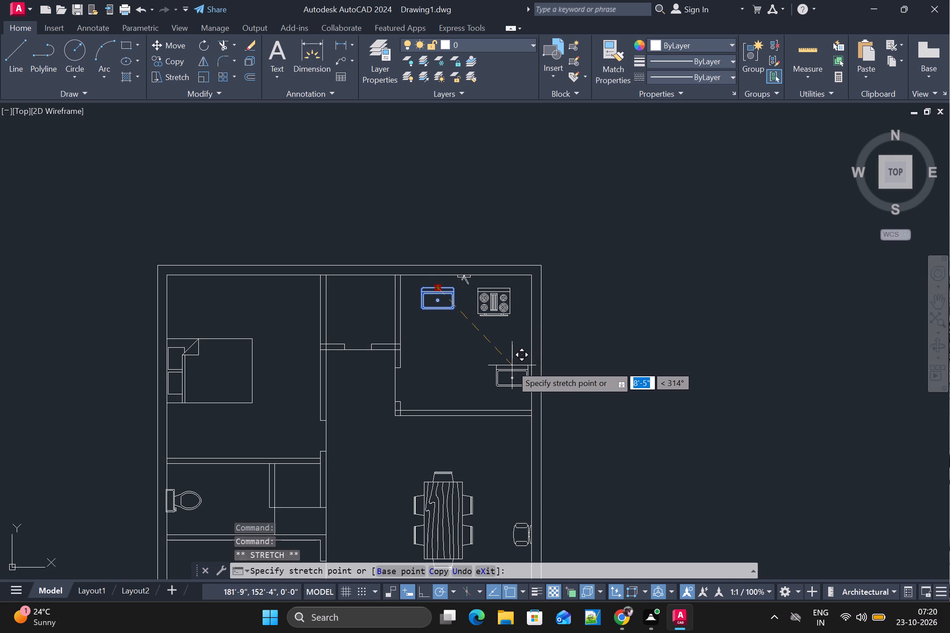
left_click(512, 363)
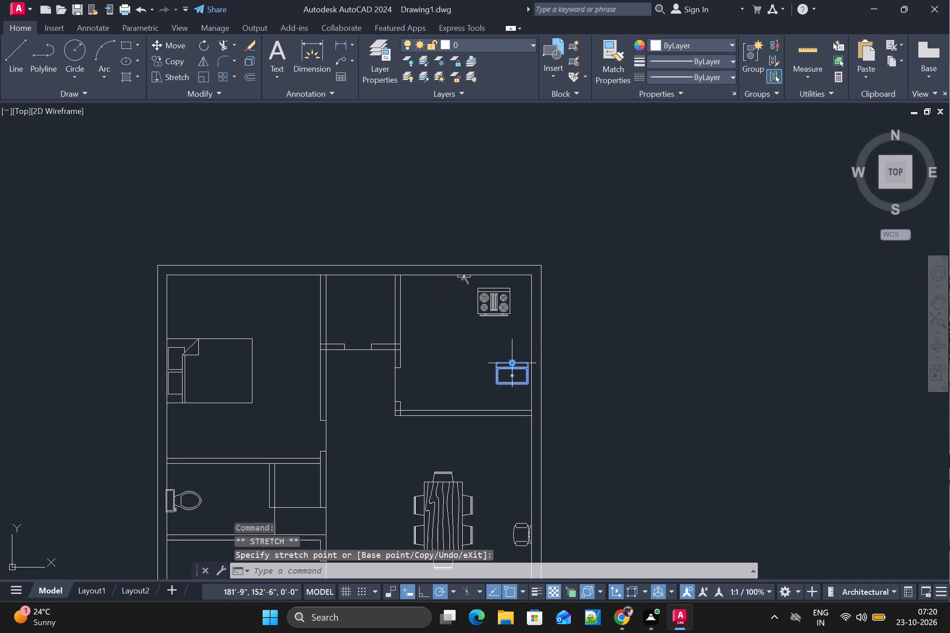
Rotate the kitchen sink 270° about the midpoint of its back edge so the back faces the right wall.
type("RO")
key("space")
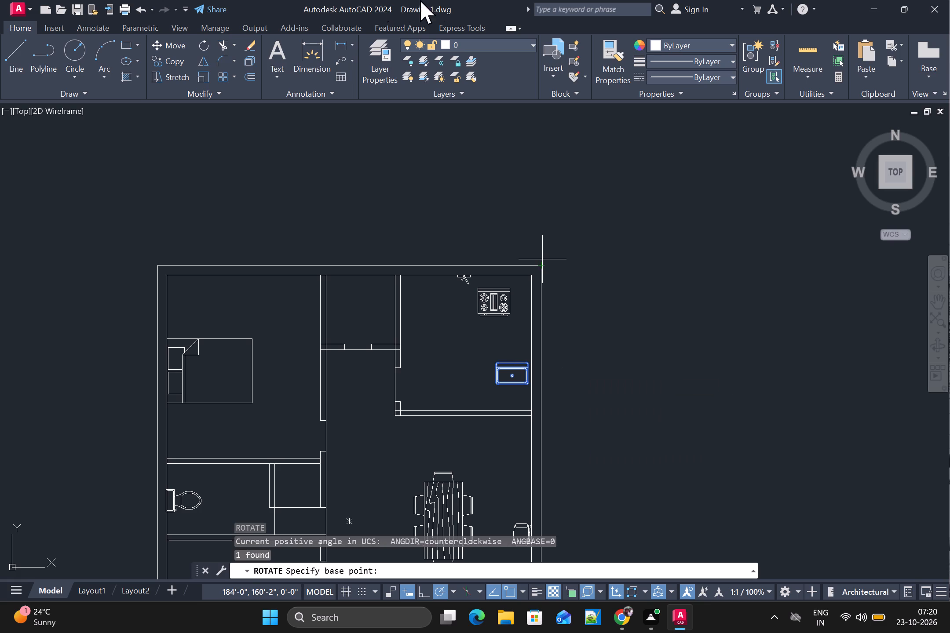
left_click(515, 364)
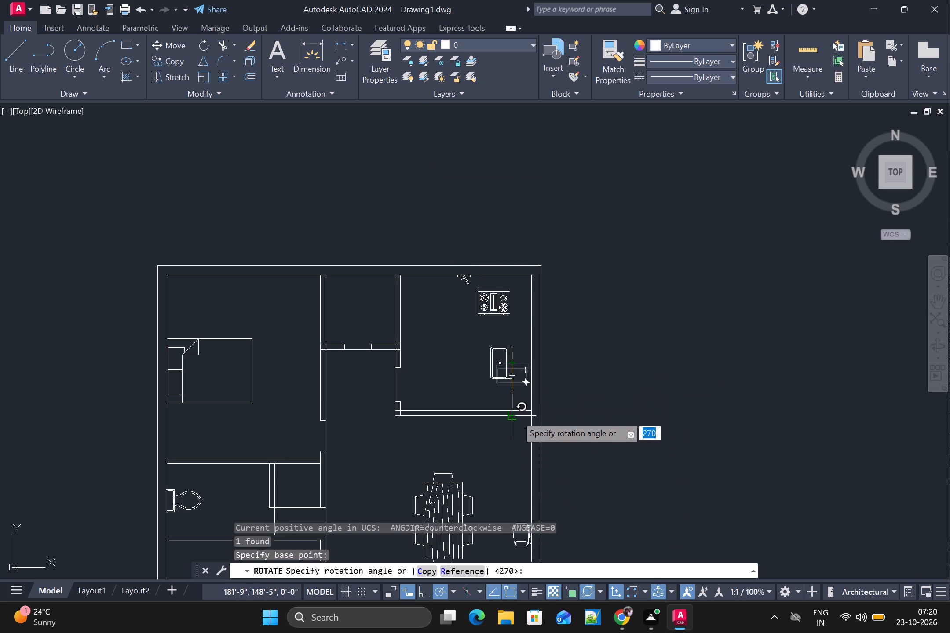
left_click(517, 467)
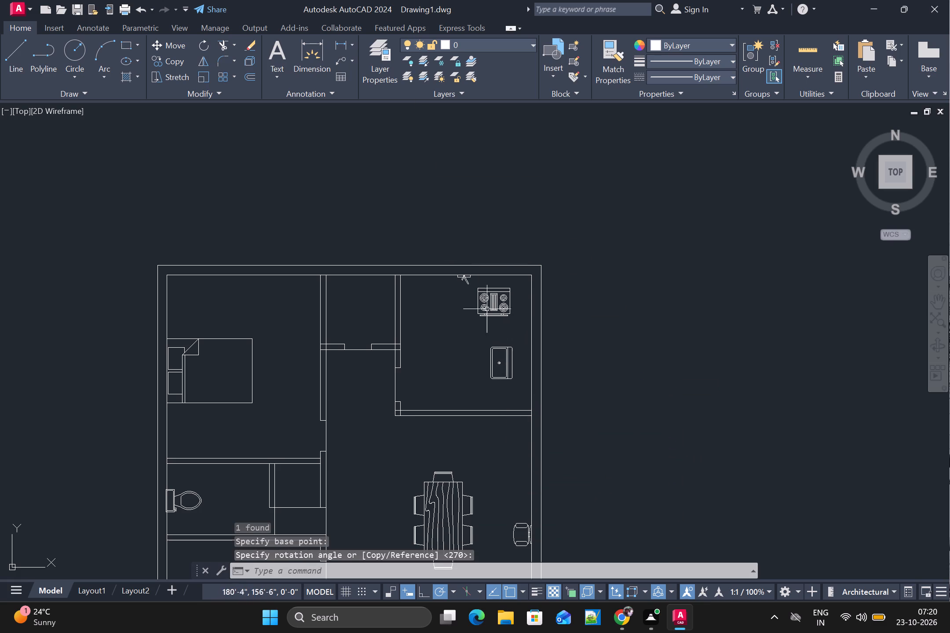
Rotate the faucet on the kitchen's top wall 270° about the midpoint of its back edge.
left_click(464, 276)
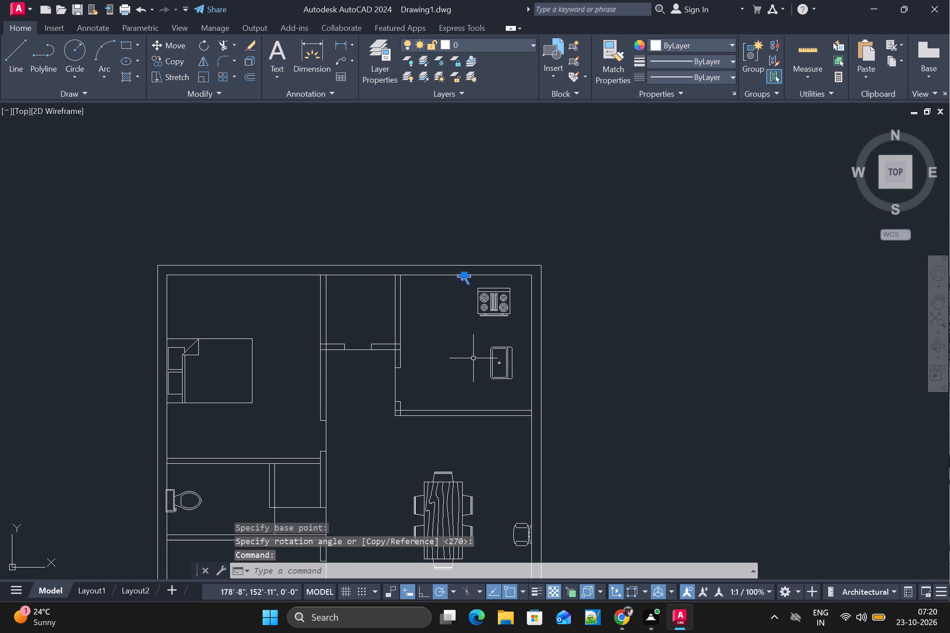
key("space")
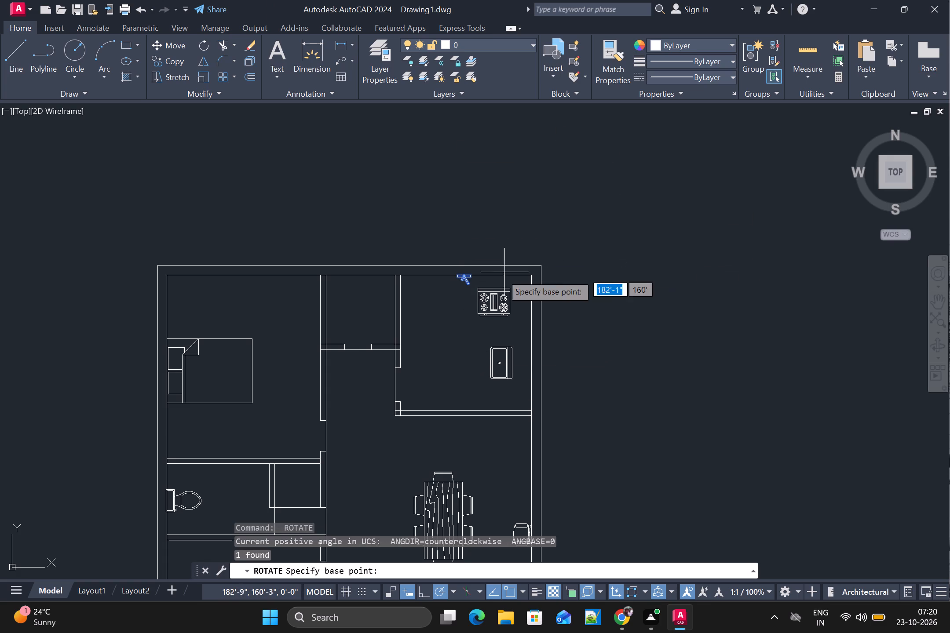
scroll(489, 279, "up", 3)
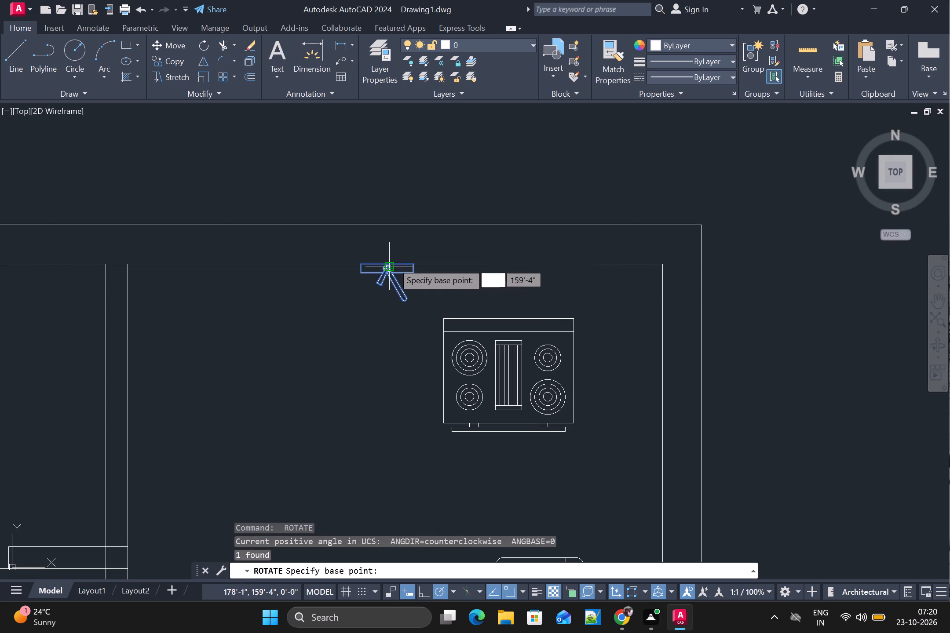
left_click(391, 262)
left_click(387, 320)
scroll(387, 322, "down", 1)
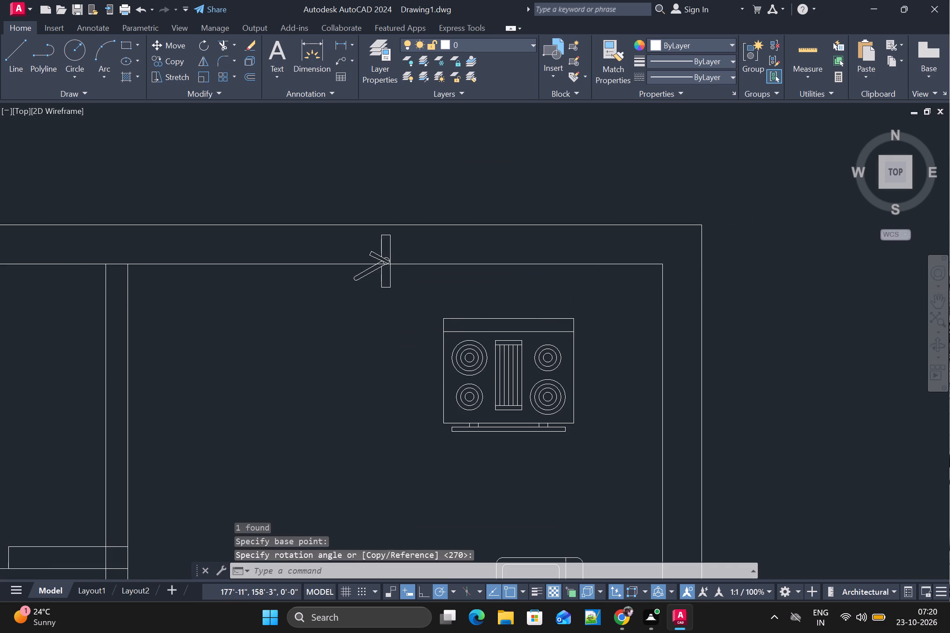
scroll(387, 322, "down", 2)
Move the kitchen sink by its back edge's midpoint about 1'-8" so it sits against the right wall's inner face.
left_click(438, 405)
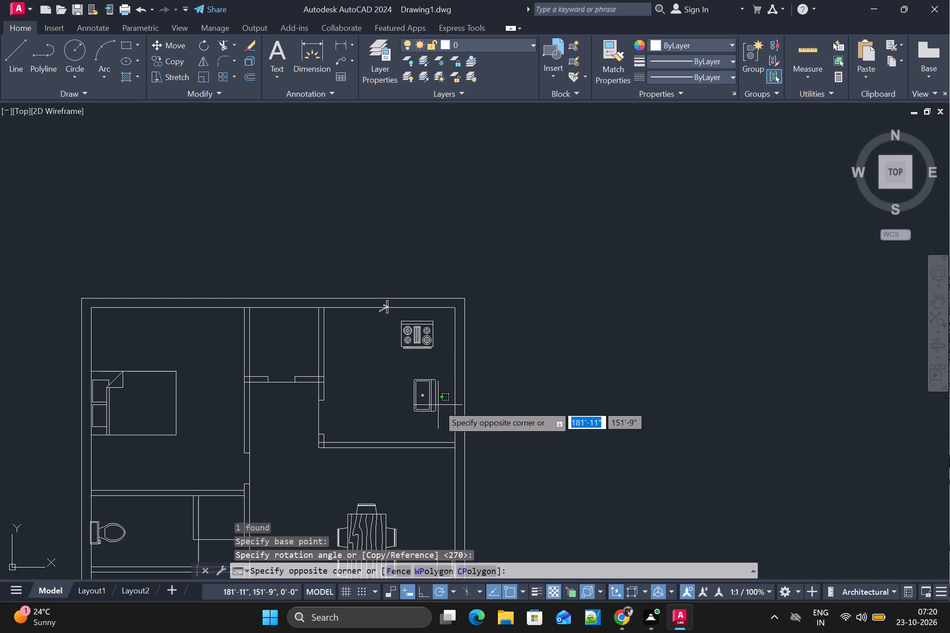
left_click(421, 413)
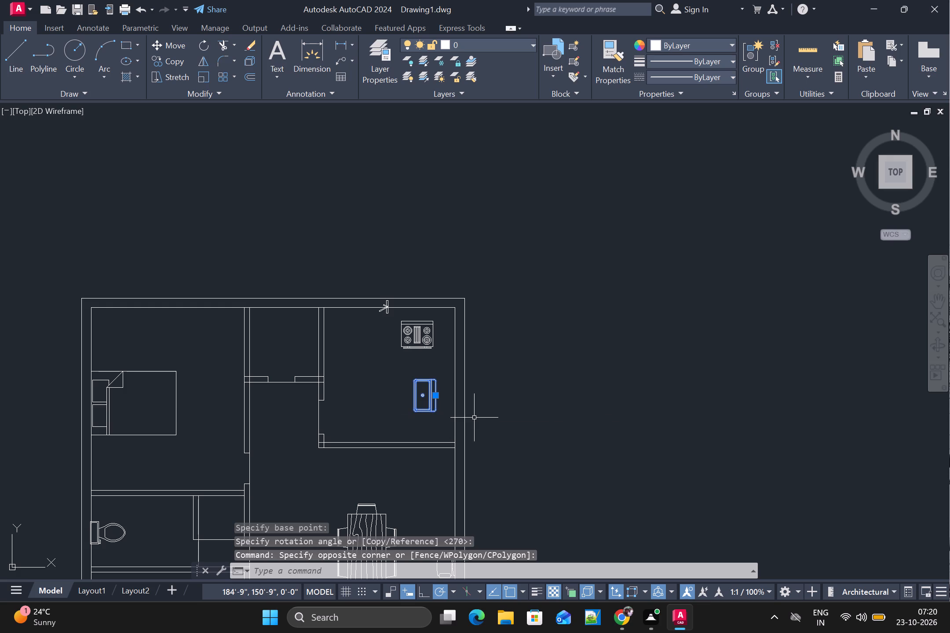
type("M")
key("space")
scroll(448, 384, "up", 1)
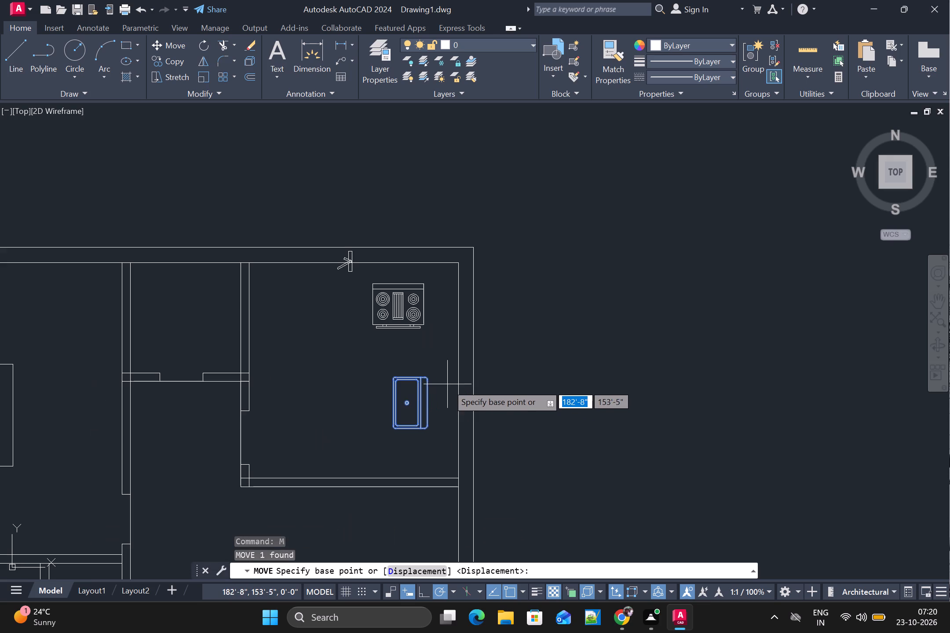
left_click(428, 403)
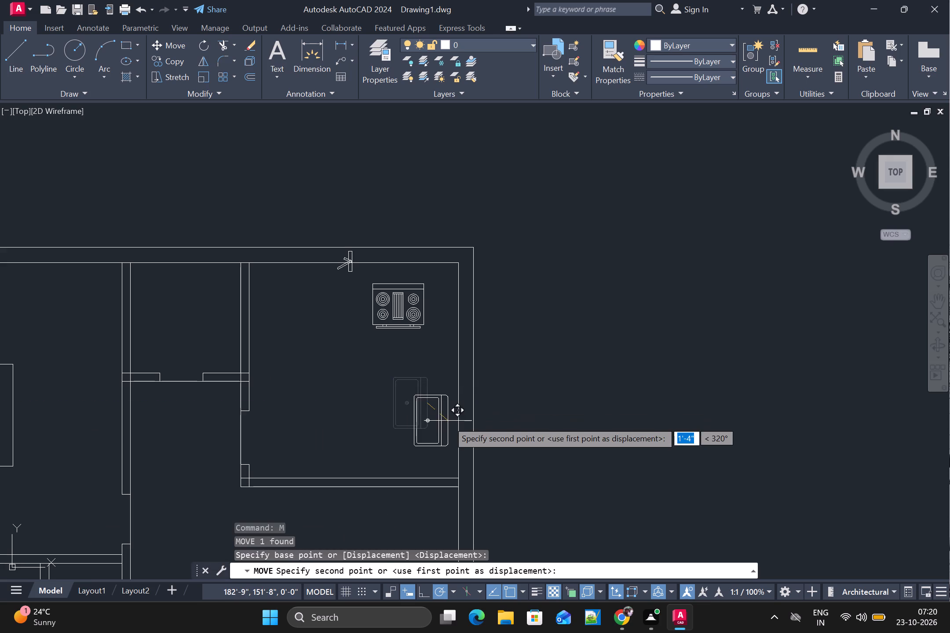
scroll(456, 418, "up", 2)
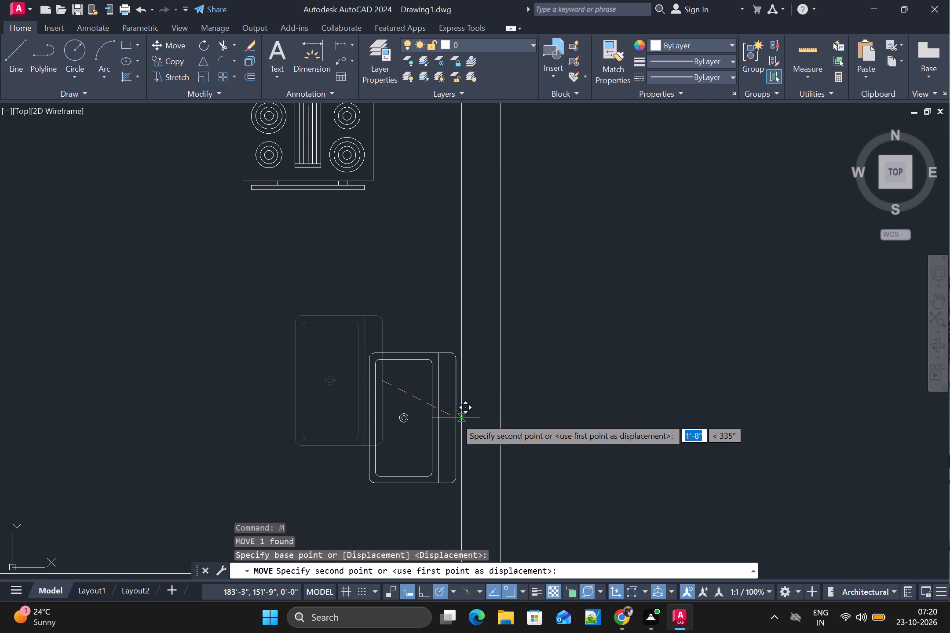
left_click(460, 419)
scroll(447, 329, "down", 2)
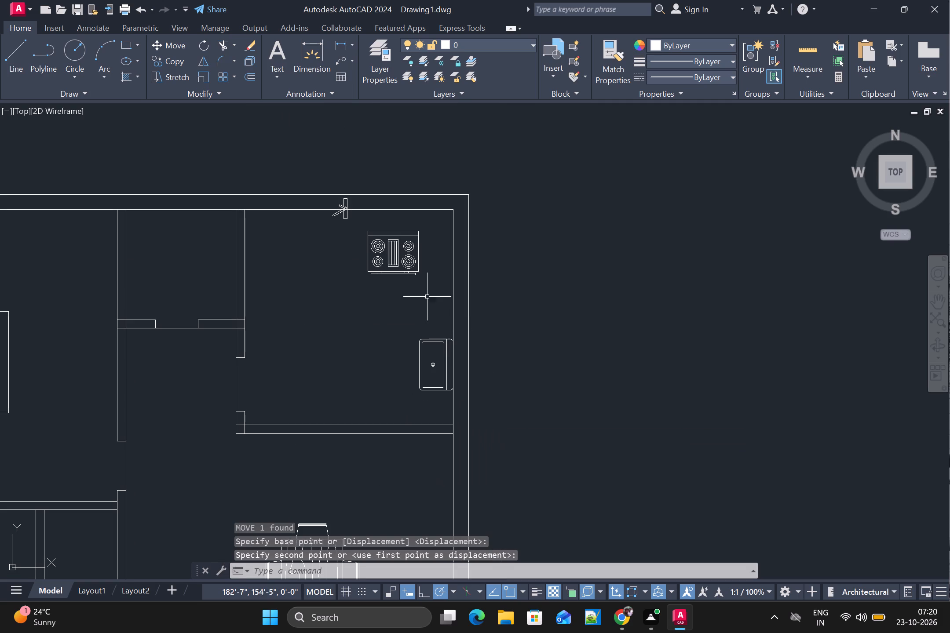
Move the faucet from the kitchen's top wall about 9'-3" onto the middle of the sink's back edge at the right wall.
left_click(347, 207)
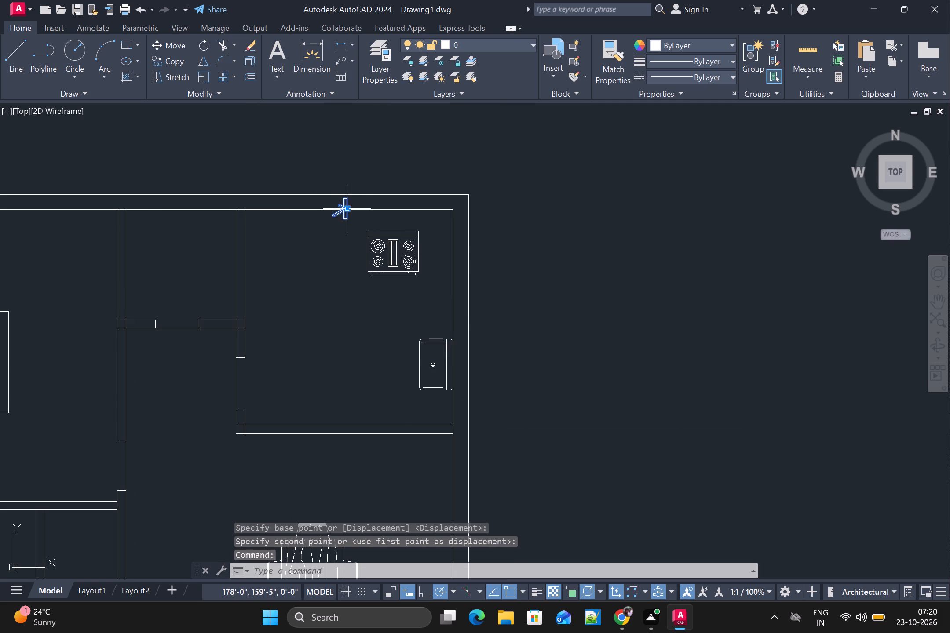
key("space")
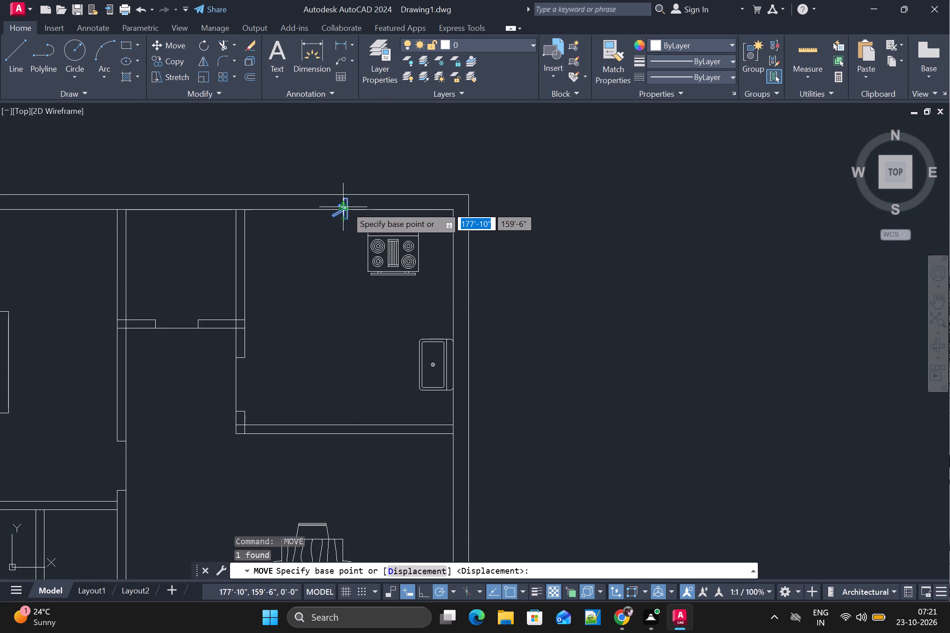
left_click(349, 210)
scroll(433, 367, "up", 1)
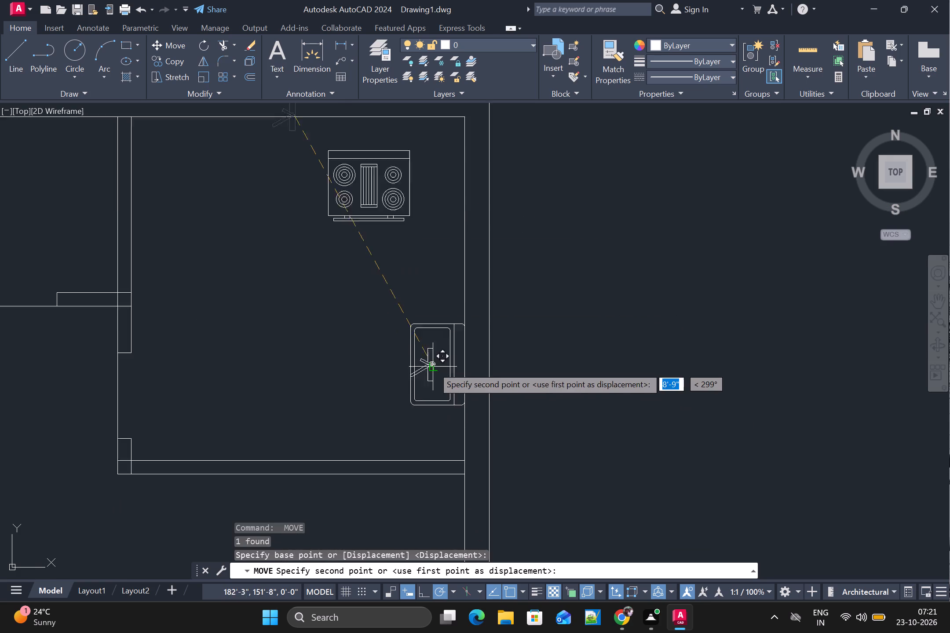
scroll(433, 367, "up", 1)
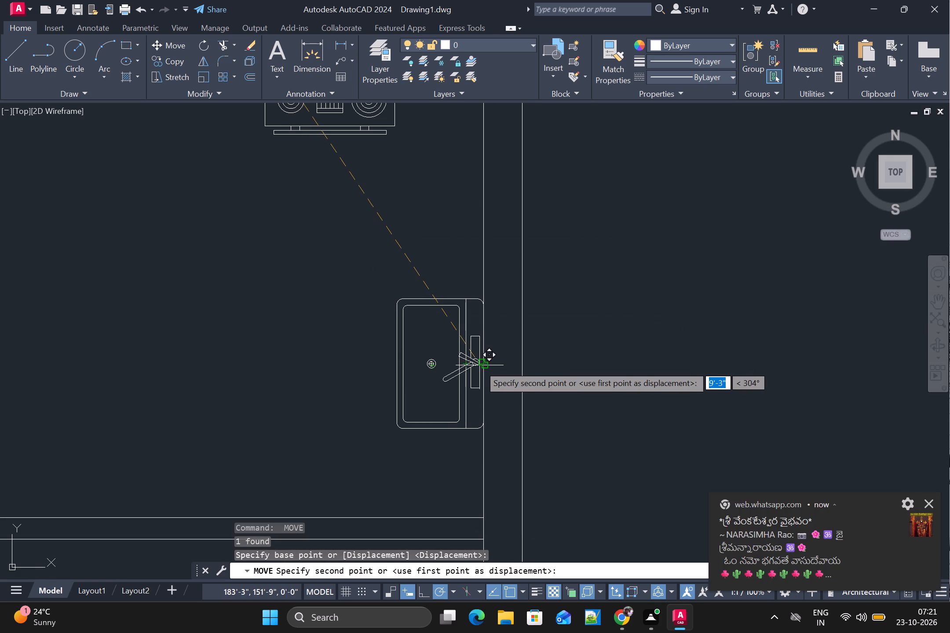
left_click(482, 369)
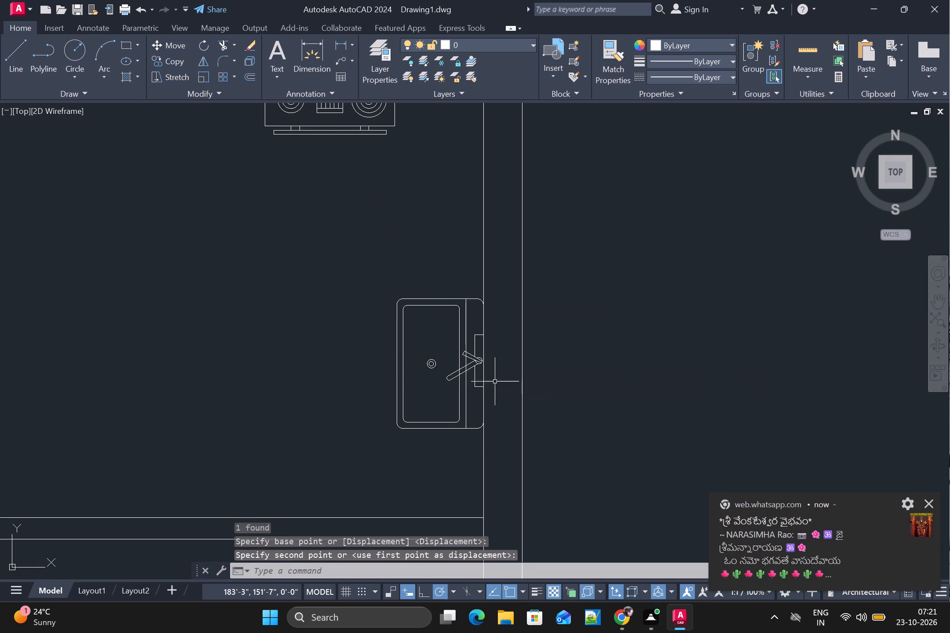
Move the stove by its back edge's midpoint about 2'-3" up and left so it sits against the top wall's inner face.
scroll(580, 419, "down", 1)
left_click(435, 177)
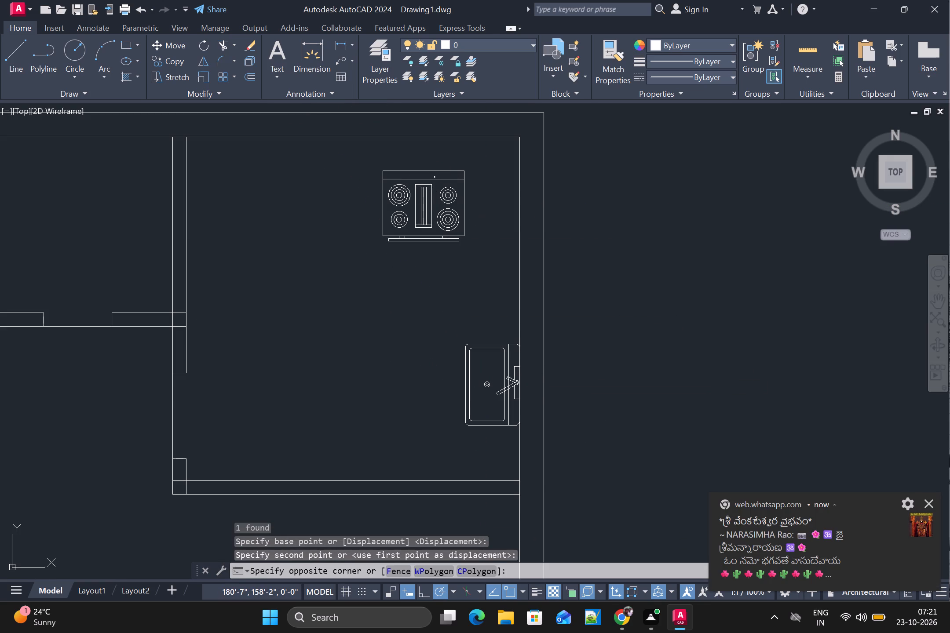
double_click(432, 178)
key("space")
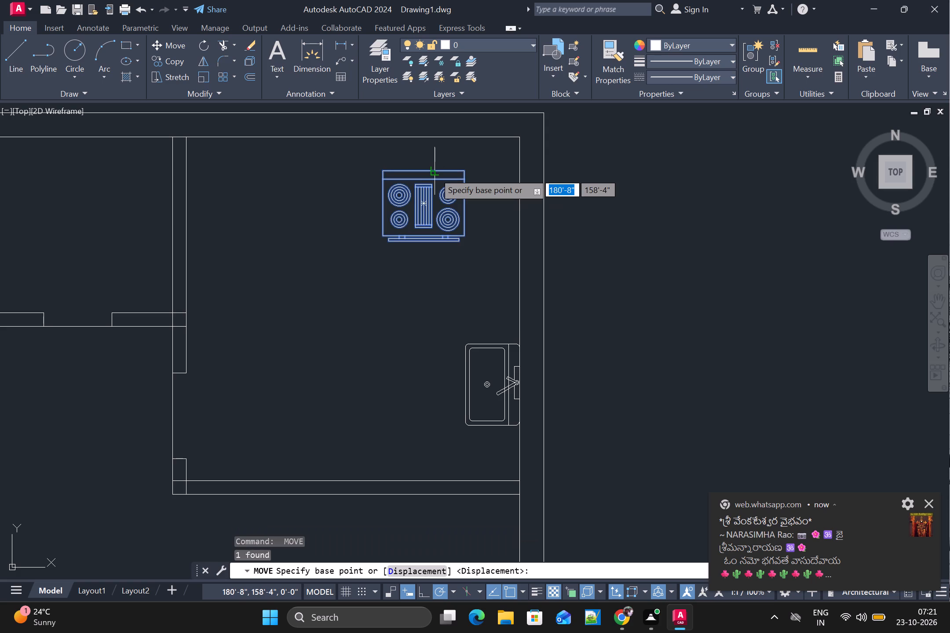
left_click(426, 169)
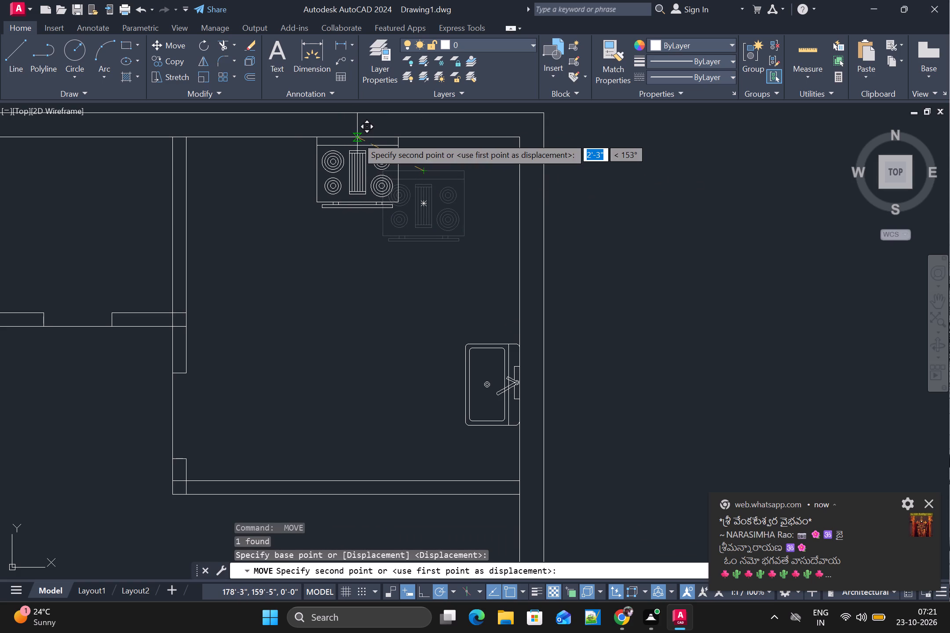
left_click(357, 138)
scroll(579, 207, "down", 1)
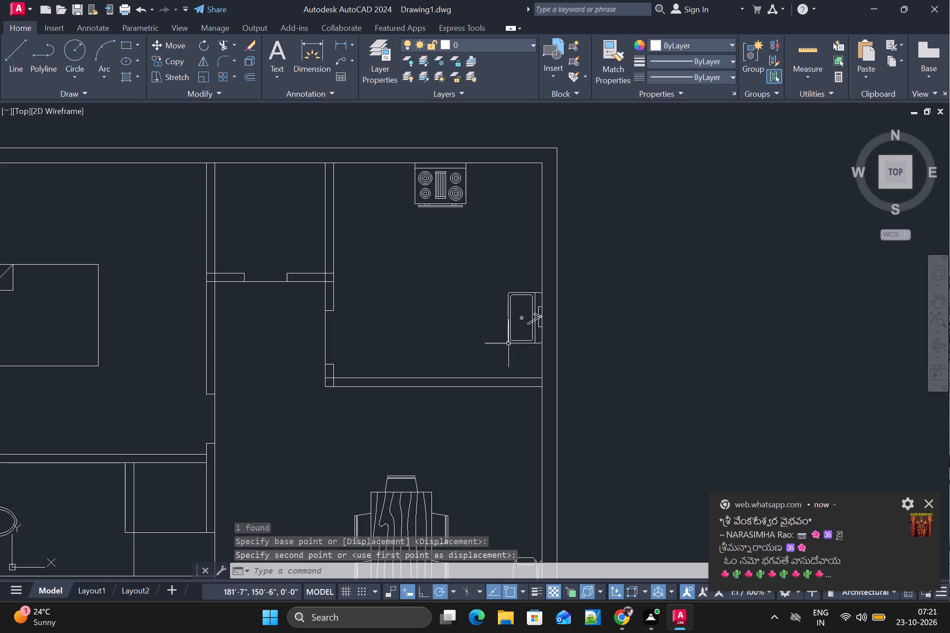
Draw the L-shaped kitchen counter's front edge with lines from the top wall, around the stove and sink, to the kitchen's bottom wall.
key("Escape")
key("l")
key("Return")
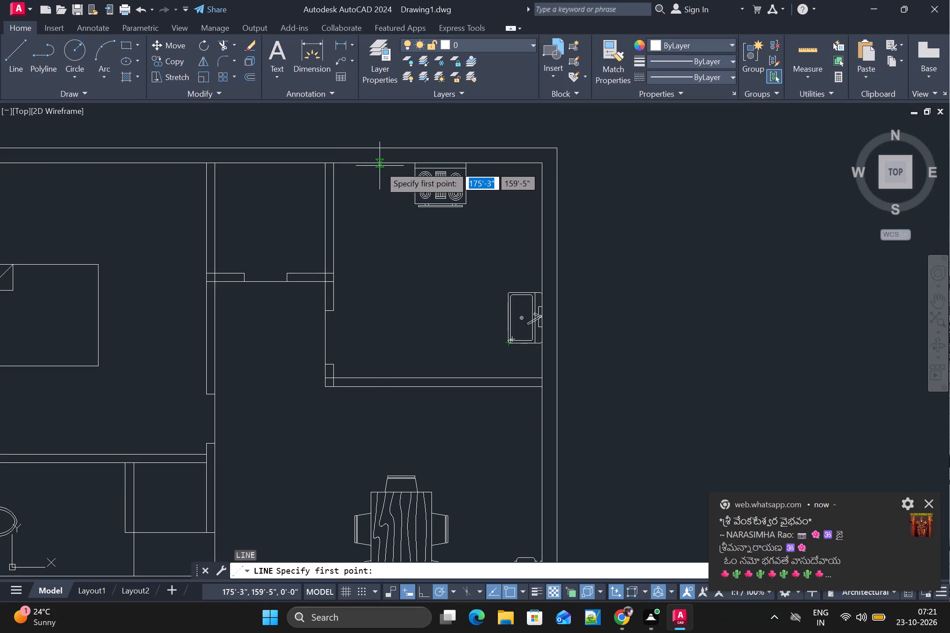
left_click_drag(380, 166, 380, 170)
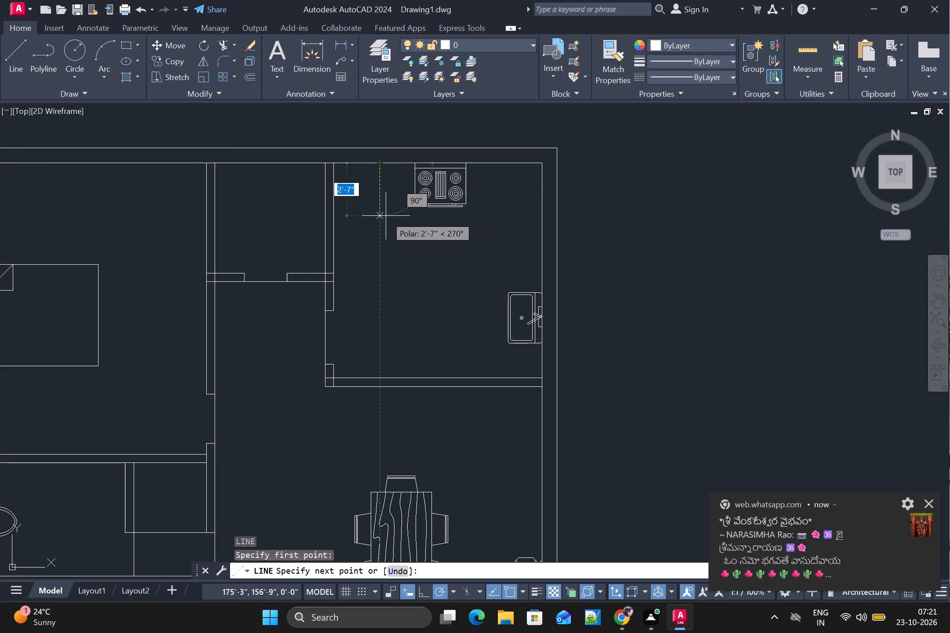
left_click(385, 212)
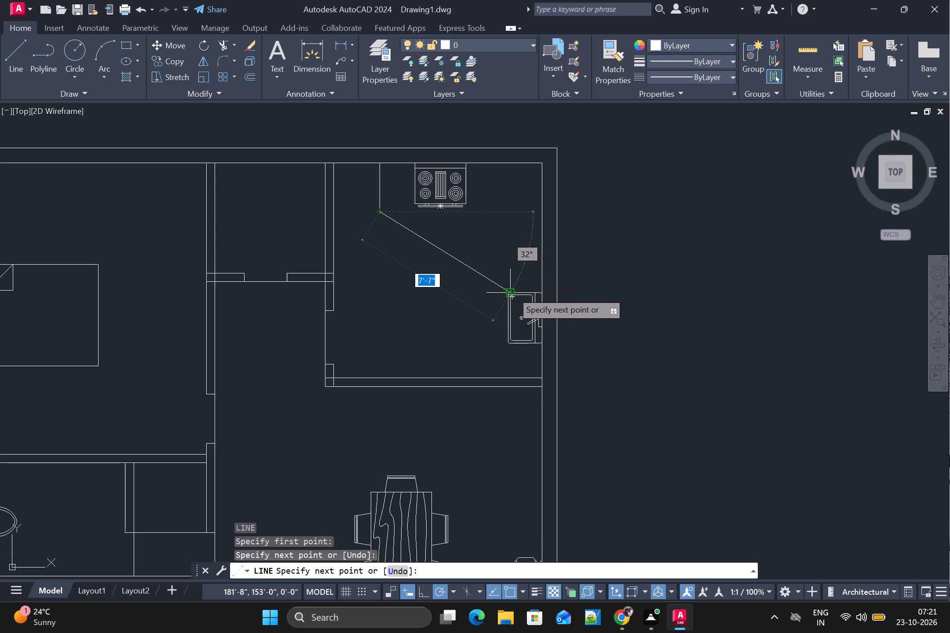
left_click(497, 210)
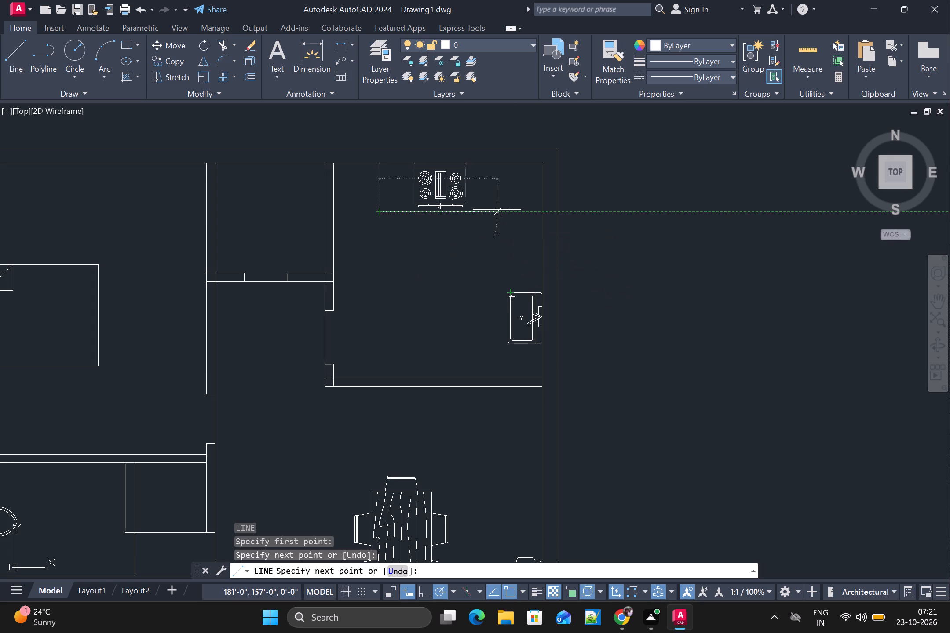
left_click(498, 378)
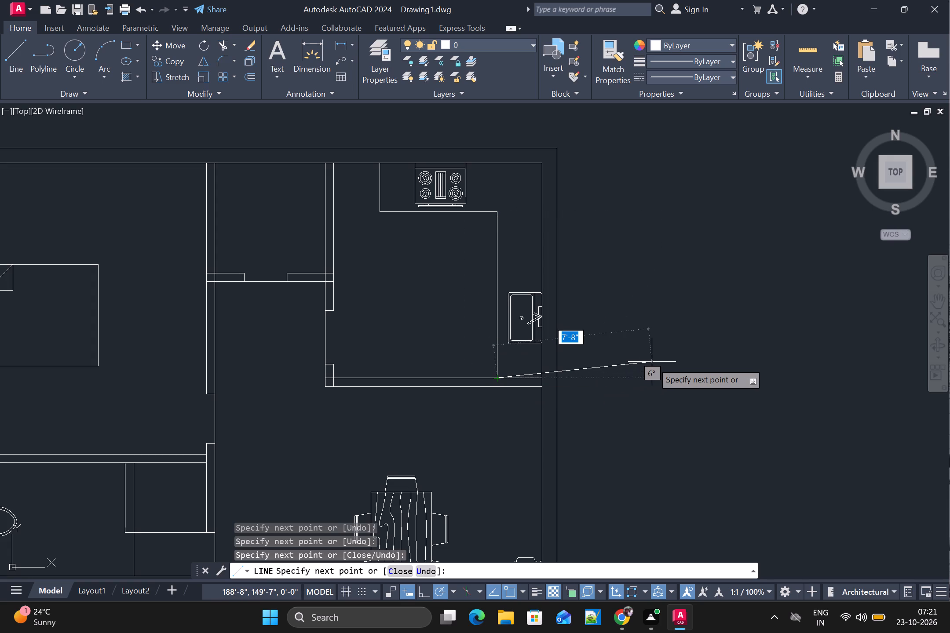
key("Escape")
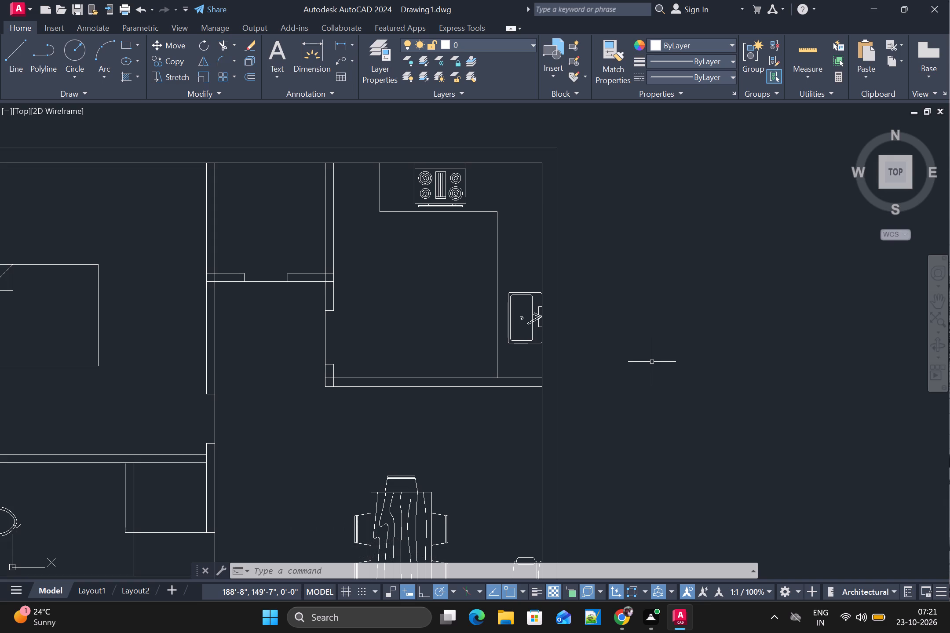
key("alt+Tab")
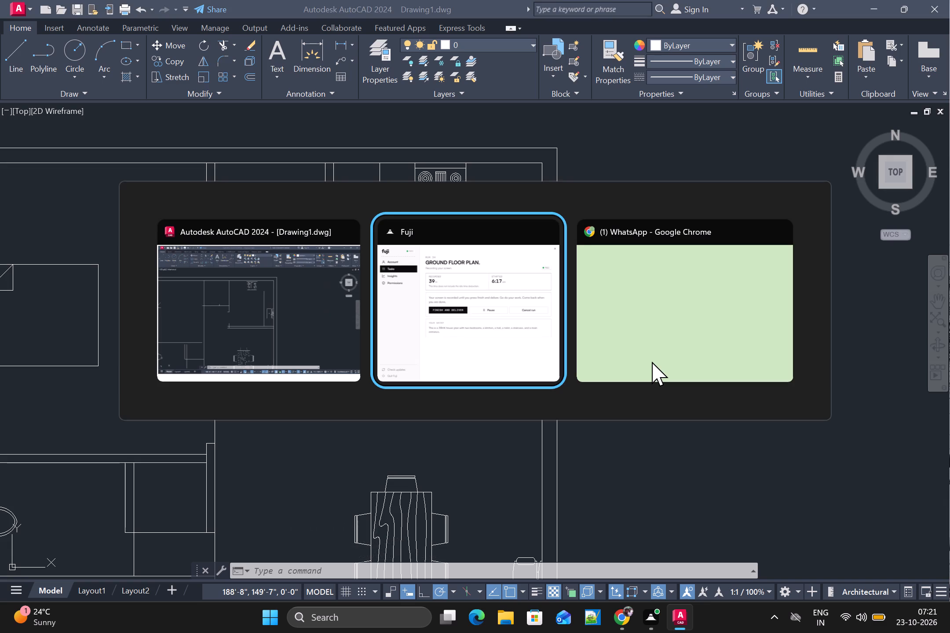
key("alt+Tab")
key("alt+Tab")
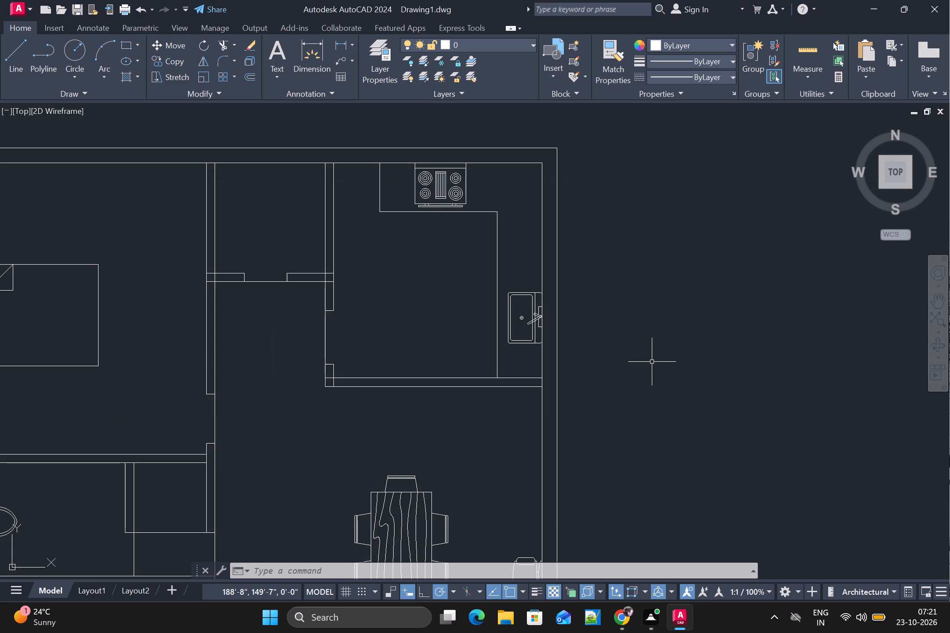
Examine the whole floor plan's rooms and the placement of furniture and fixtures.
scroll(470, 398, "down", 1)
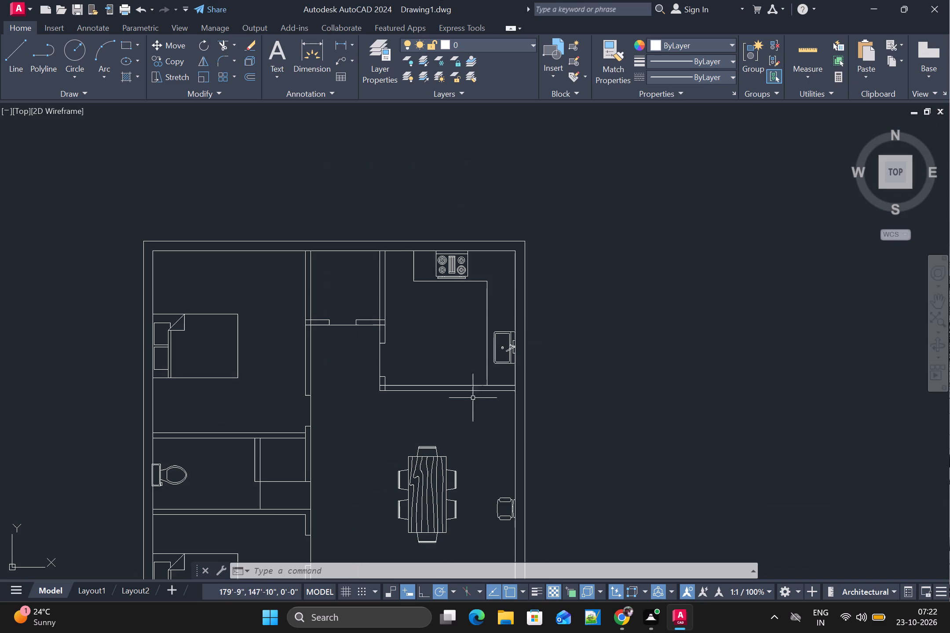
scroll(473, 398, "down", 1)
middle_click_drag(479, 395, 546, 295)
scroll(546, 295, "up", 1)
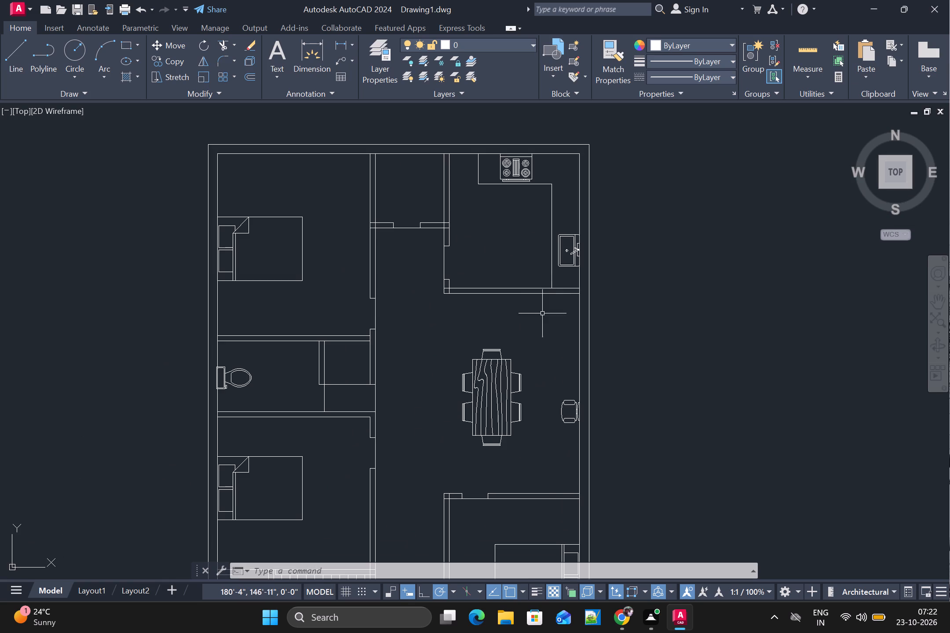
scroll(542, 313, "down", 1)
middle_click_drag(550, 316, 581, 245)
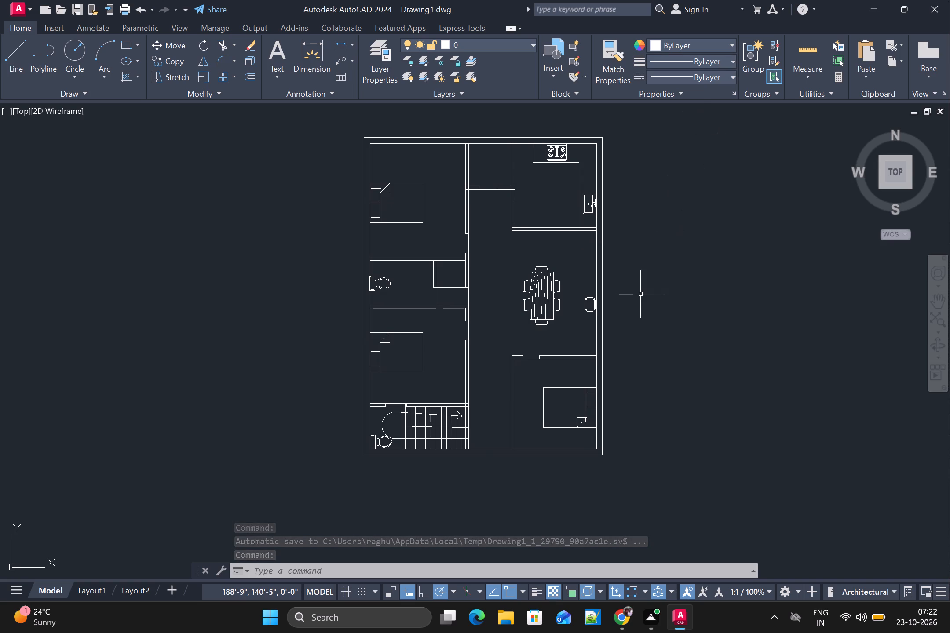
scroll(640, 294, "up", 1)
middle_click_drag(640, 295, 637, 410)
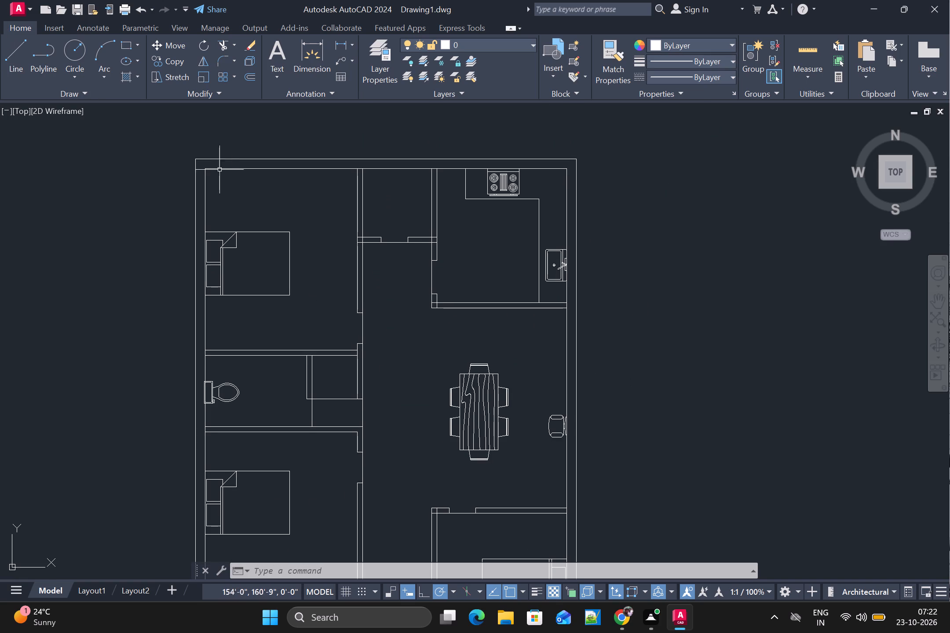
scroll(228, 172, "down", 2)
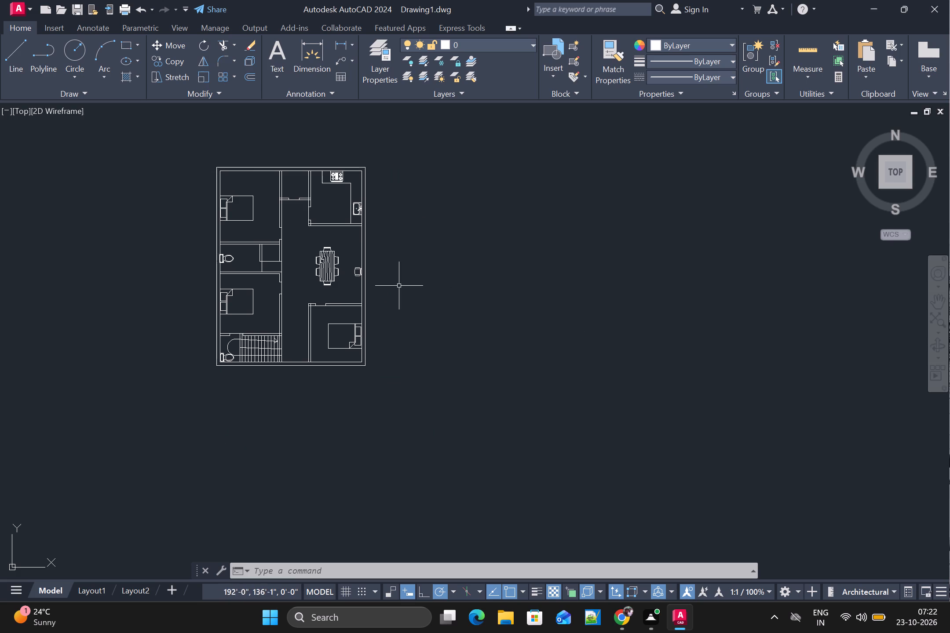
scroll(396, 285, "up", 1)
middle_click_drag(365, 284, 374, 309)
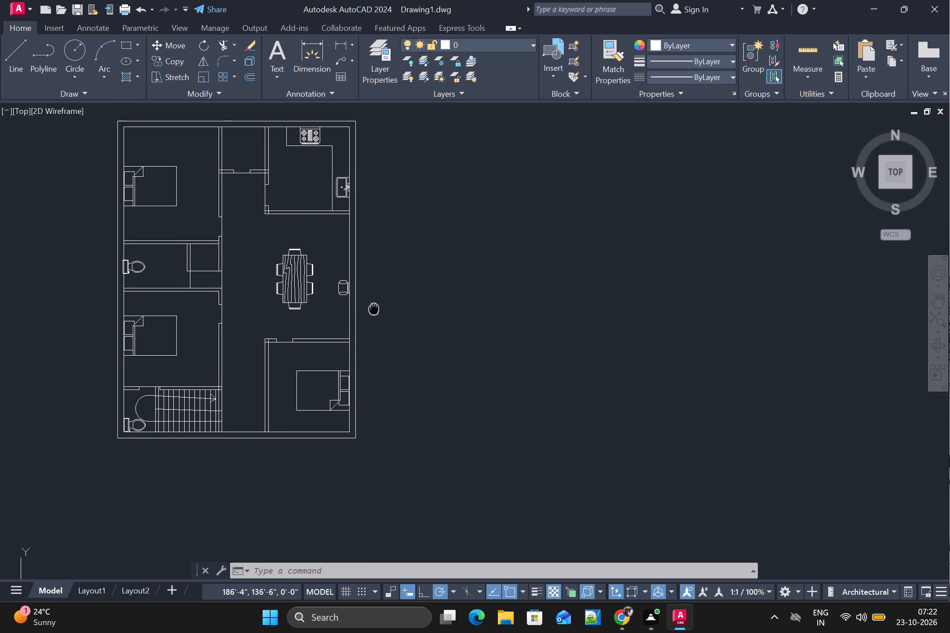
middle_click_drag(374, 309, 374, 308)
Copy the armchair at the dining area's right wall and paste the copy directly below it against the same wall.
scroll(373, 306, "up", 2)
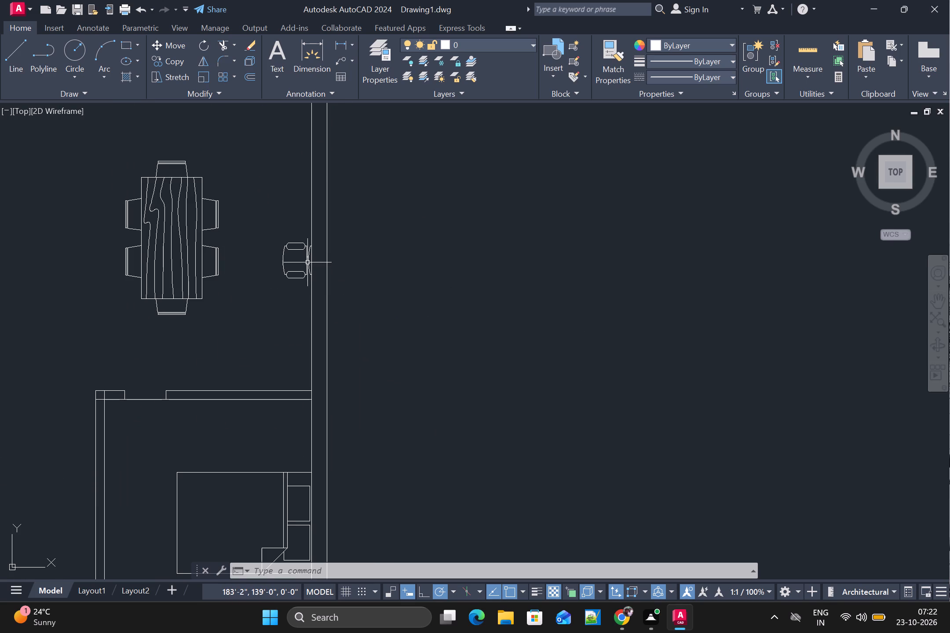
left_click(307, 264)
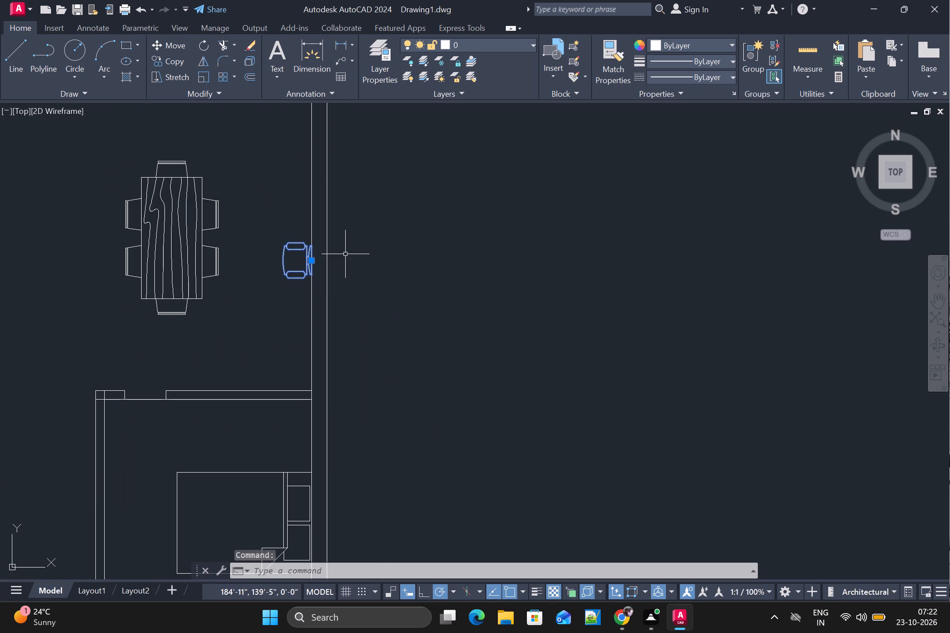
key("c")
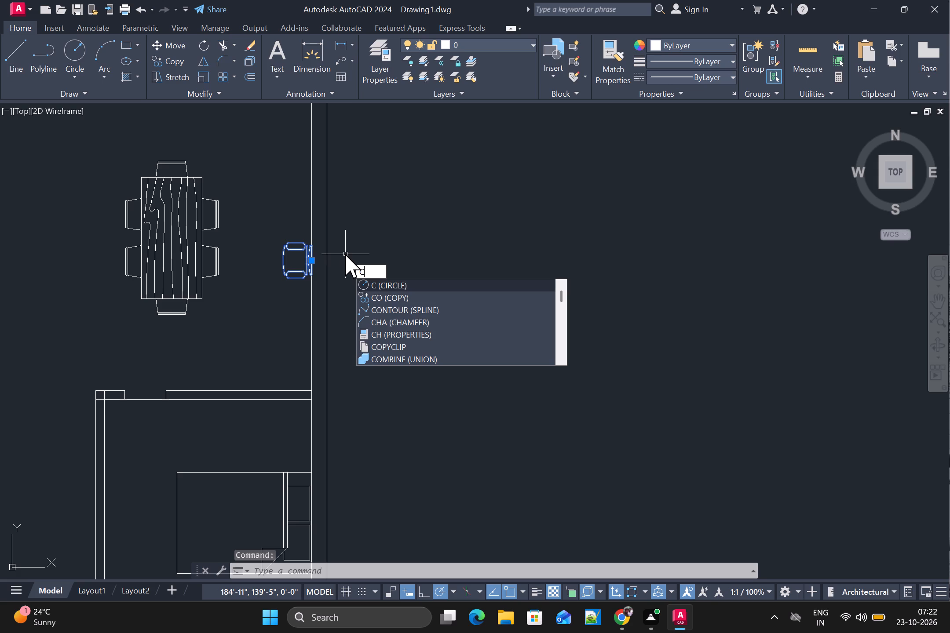
key("BackSpace")
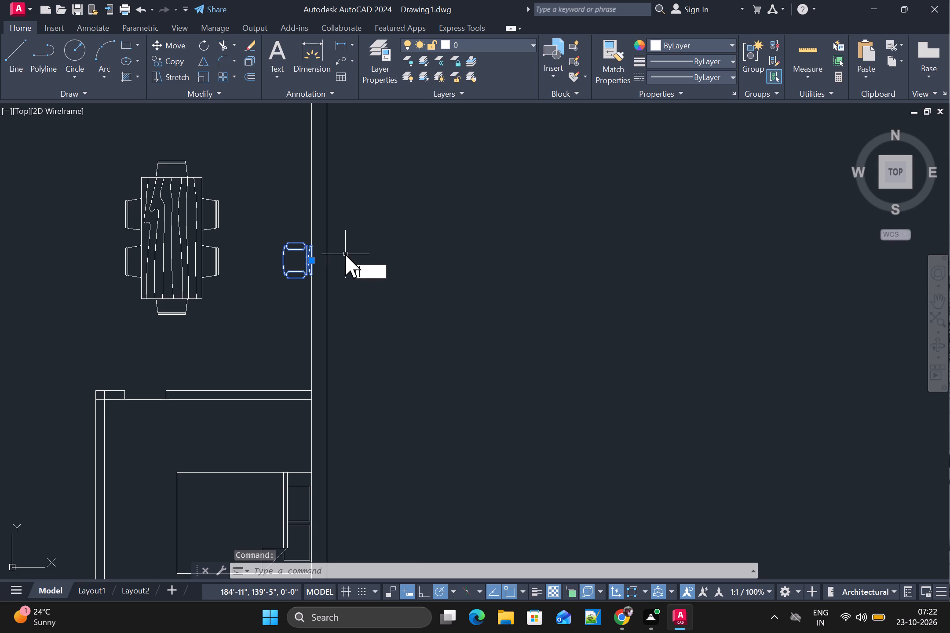
key("ctrl+c")
key("ctrl+v")
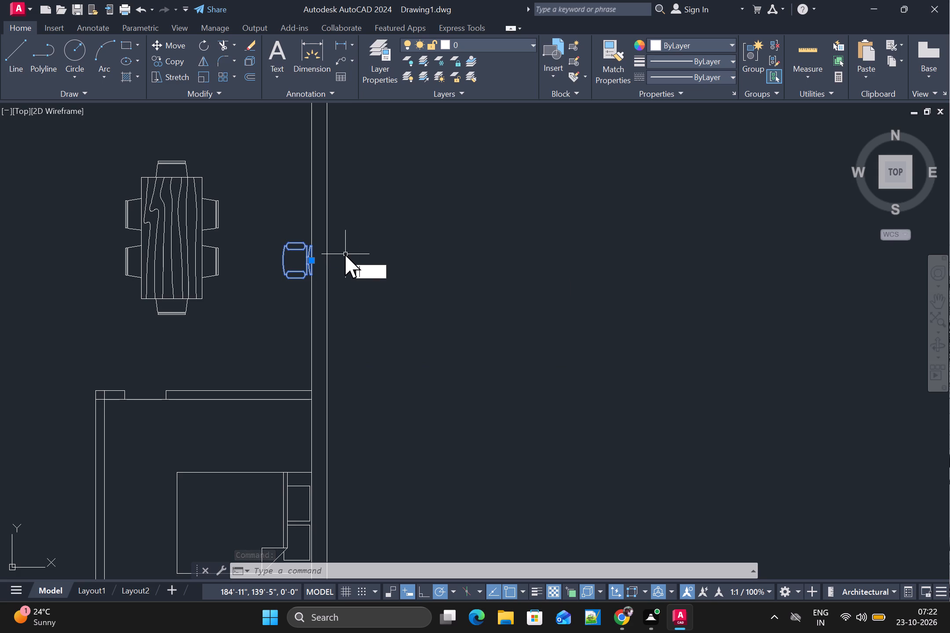
left_click(362, 218)
left_click(393, 240)
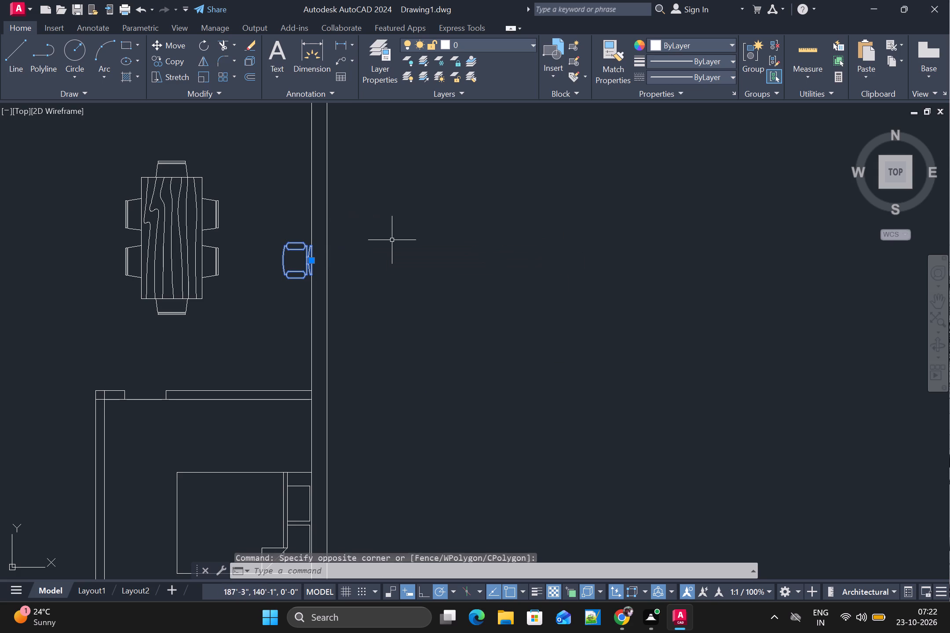
key("ctrl+c")
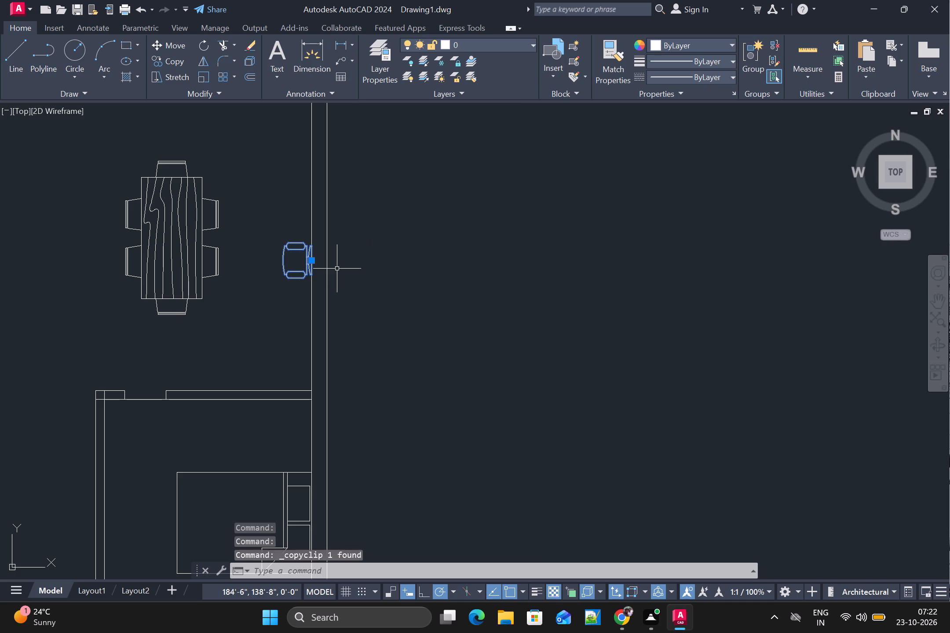
key("ctrl+v")
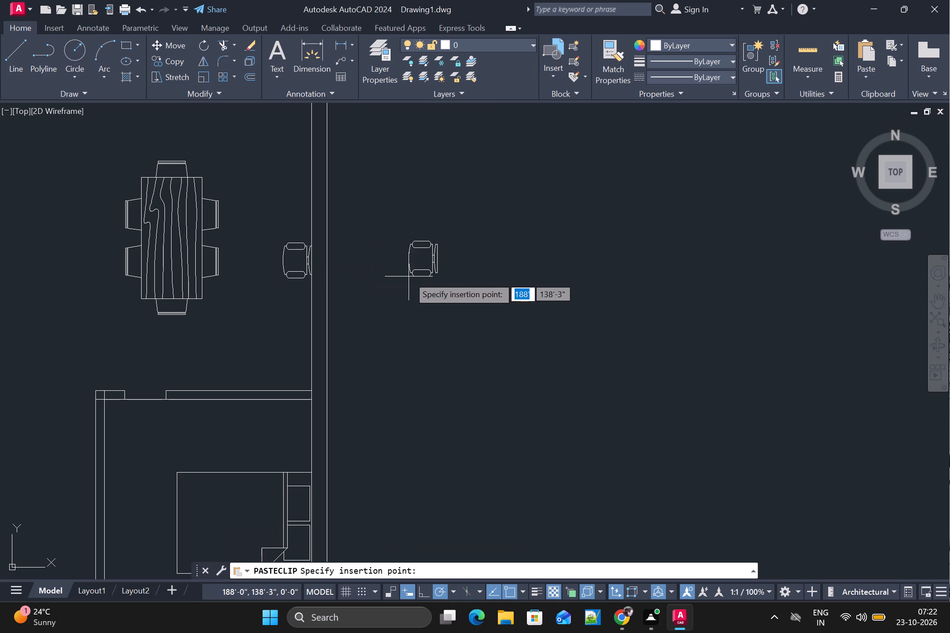
left_click(282, 318)
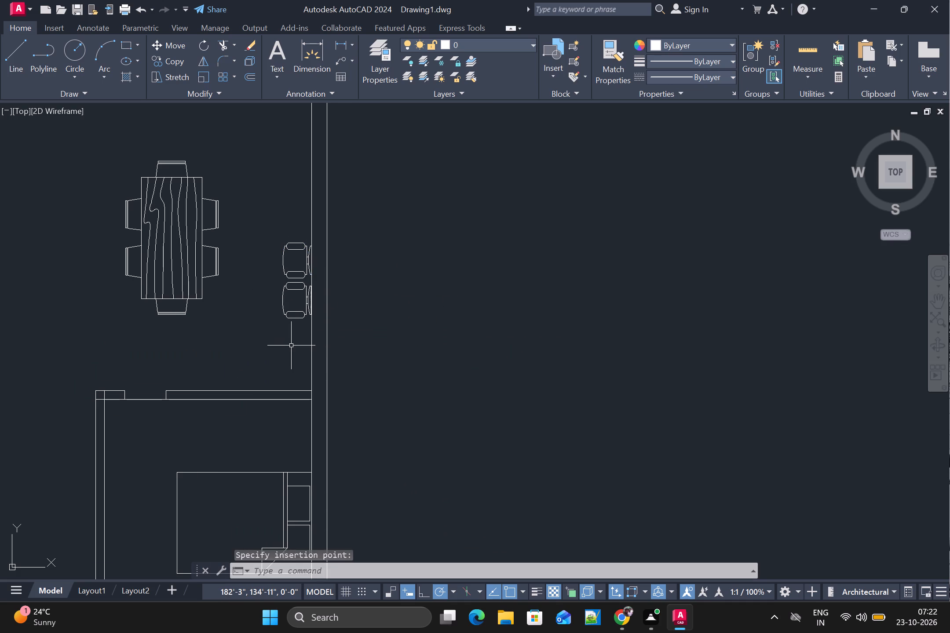
Paste two more armchairs side by side below the dining table, just above the lower-right bedroom's top wall.
key("ctrl+v")
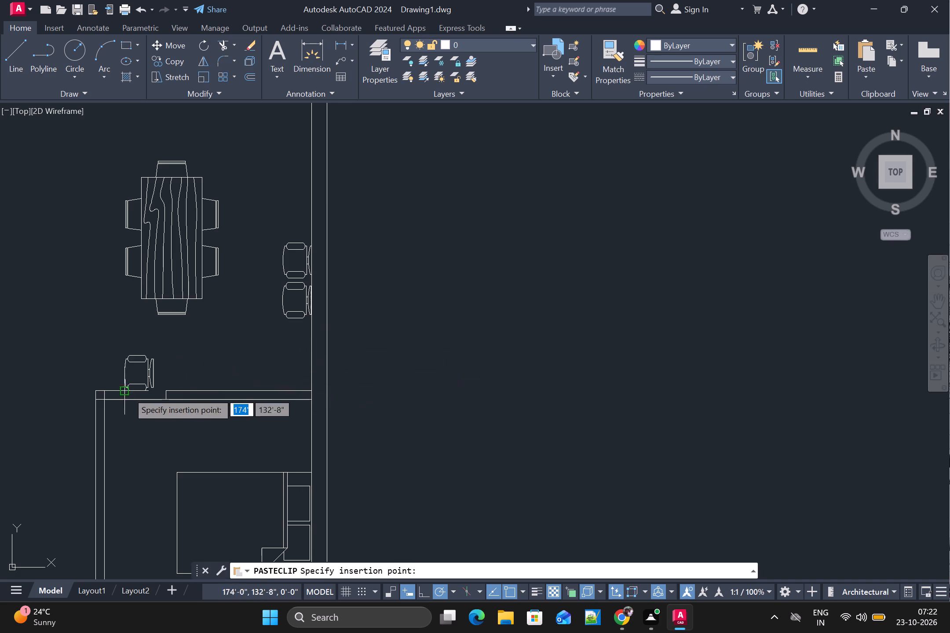
left_click(175, 386)
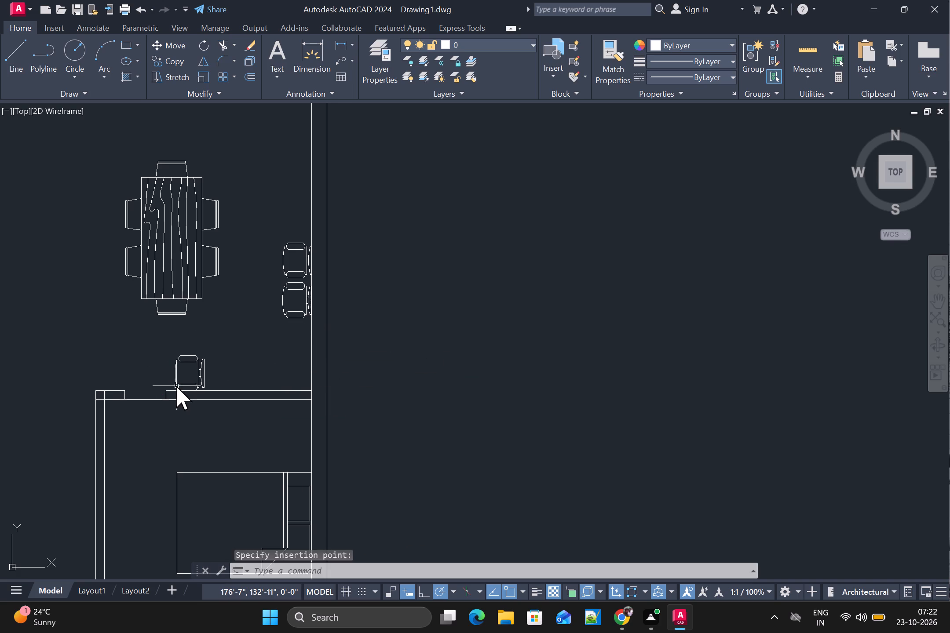
key("ctrl+v")
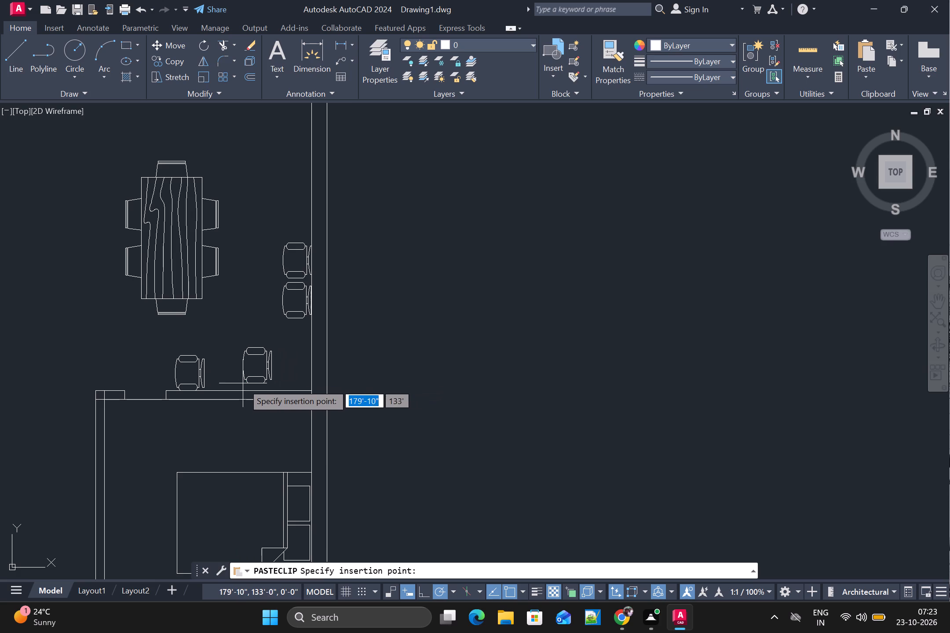
left_click(230, 380)
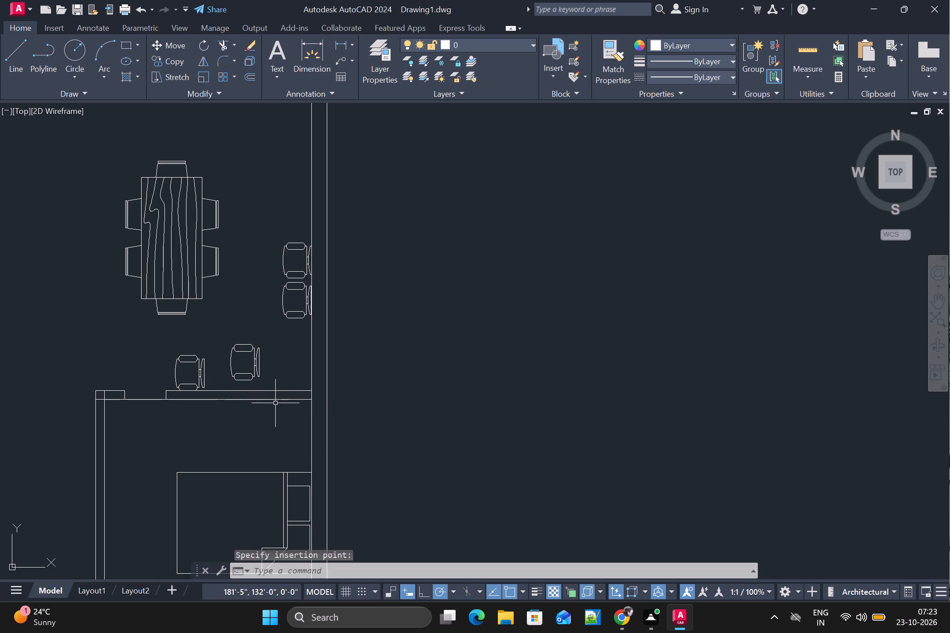
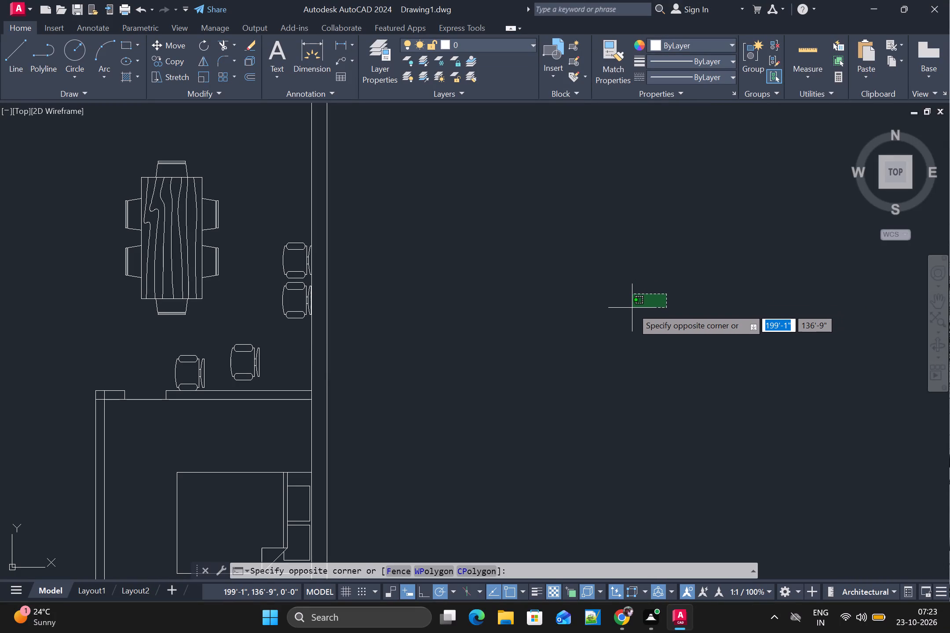
Rotate the right-hand armchair below the dining table by 270° about the middle of its backrest, so its back faces the bedroom wall.
scroll(632, 308, "down", 2)
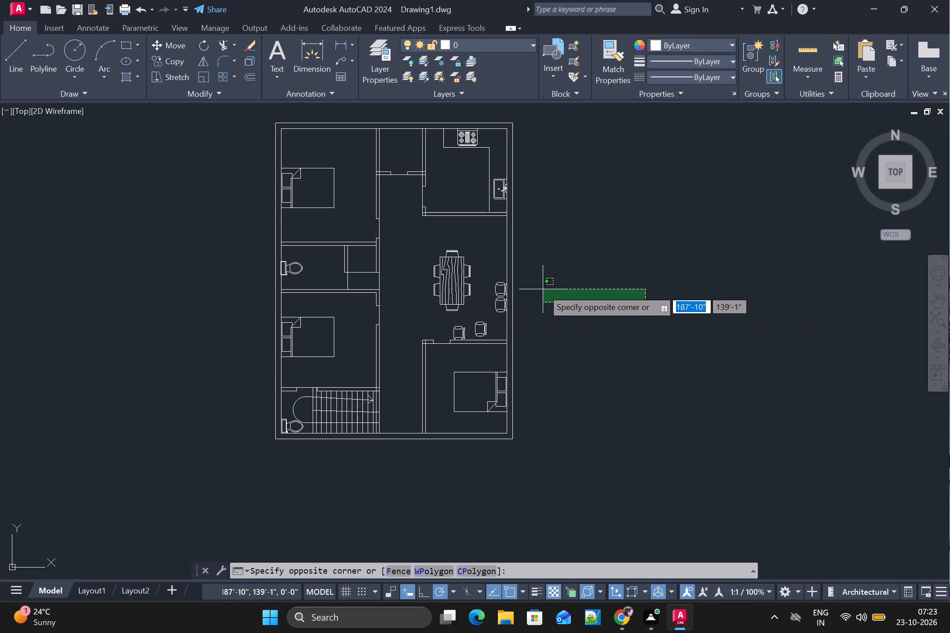
left_click(547, 289)
scroll(548, 289, "up", 2)
type("RO")
key("space")
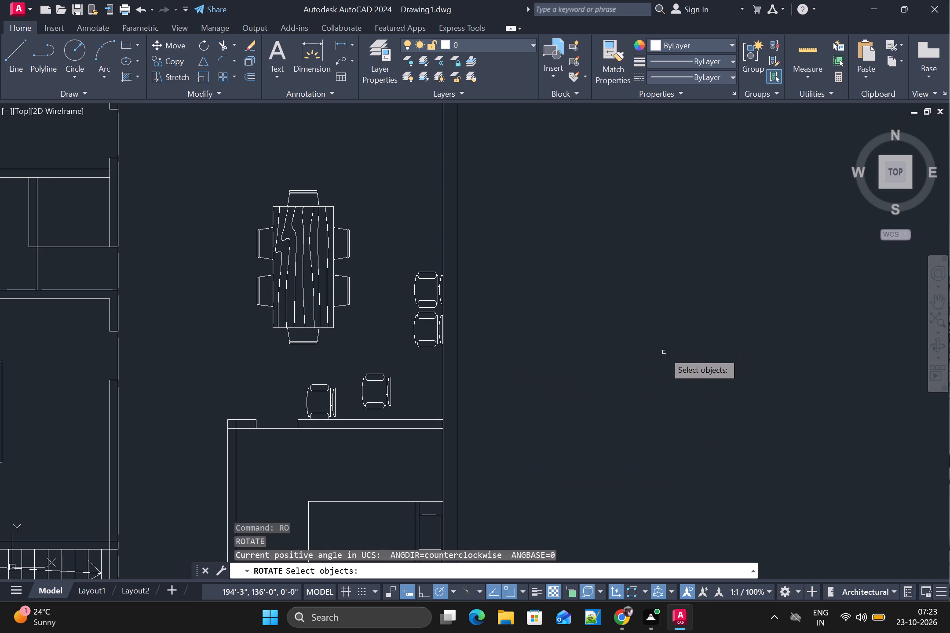
left_click(389, 384)
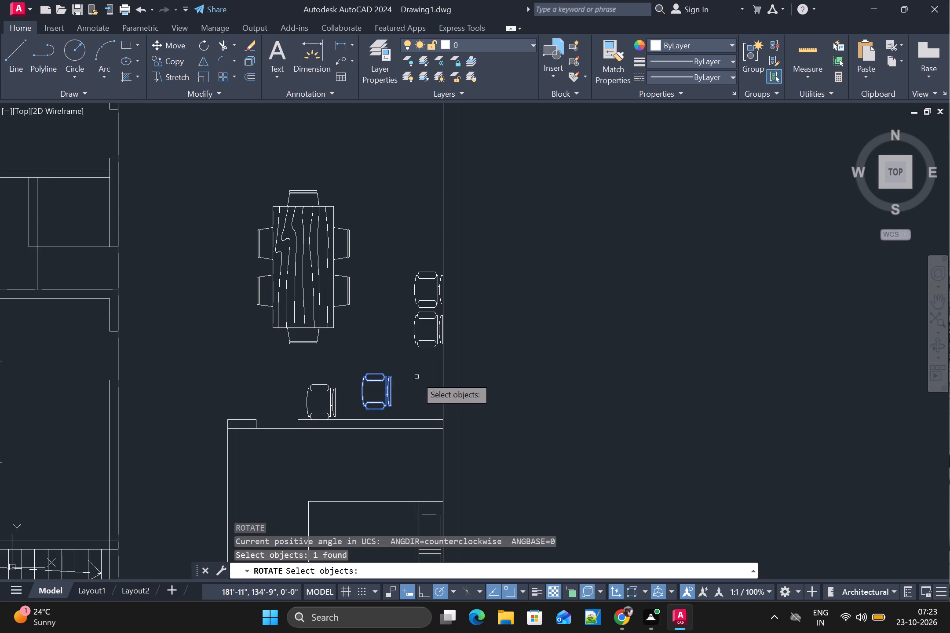
key("space")
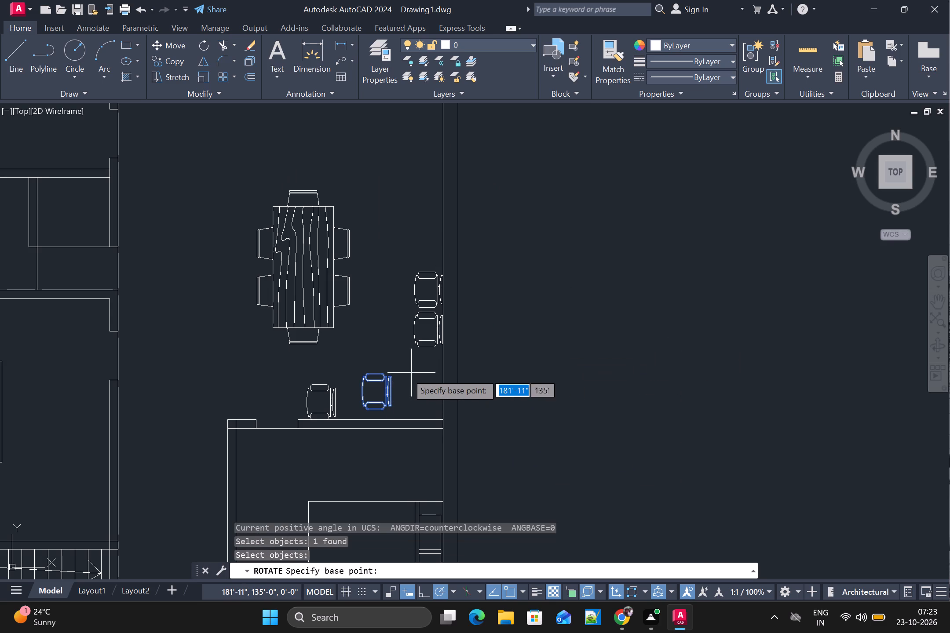
left_click(391, 390)
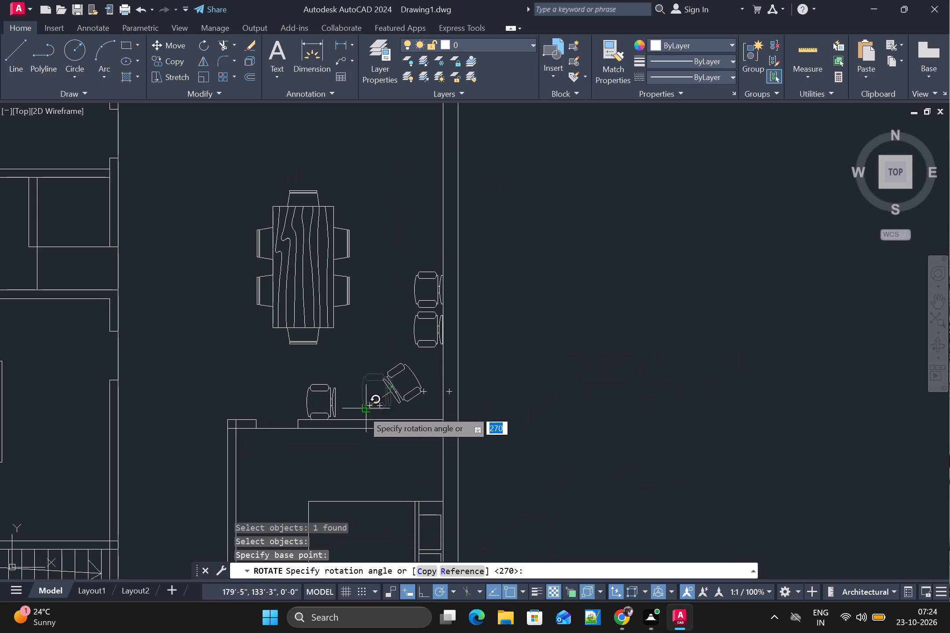
left_click(389, 417)
Rotate the left-hand armchair below the dining table by 270° about the middle of its backrest to match the other one.
left_click(335, 408)
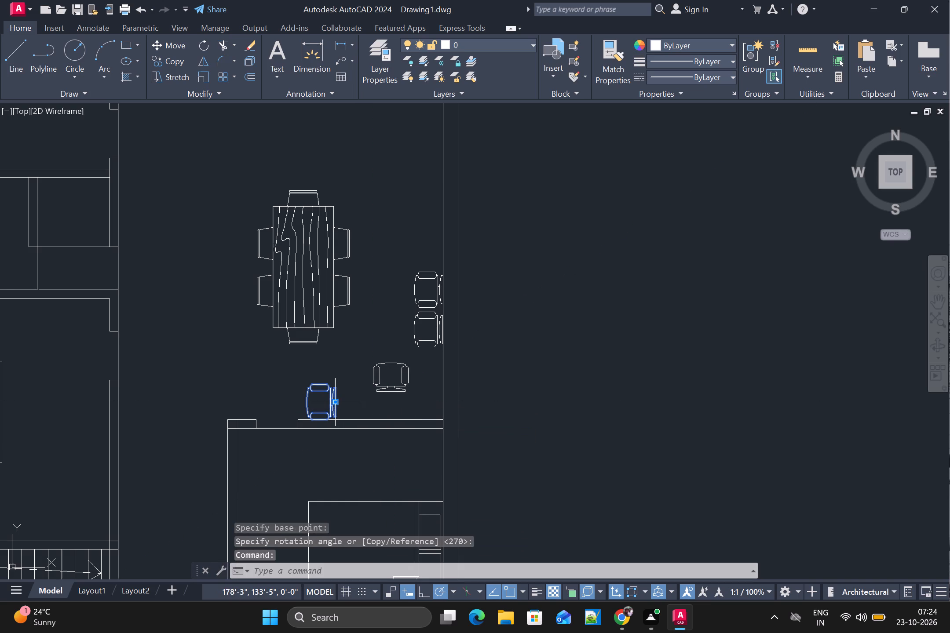
type("RO")
key("Return")
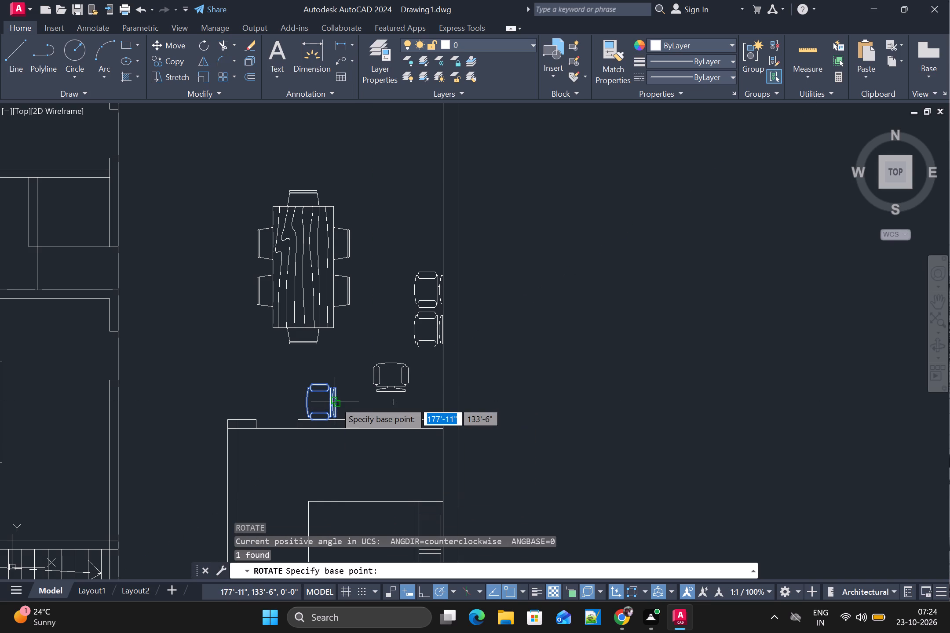
scroll(149, 323, "up", 1)
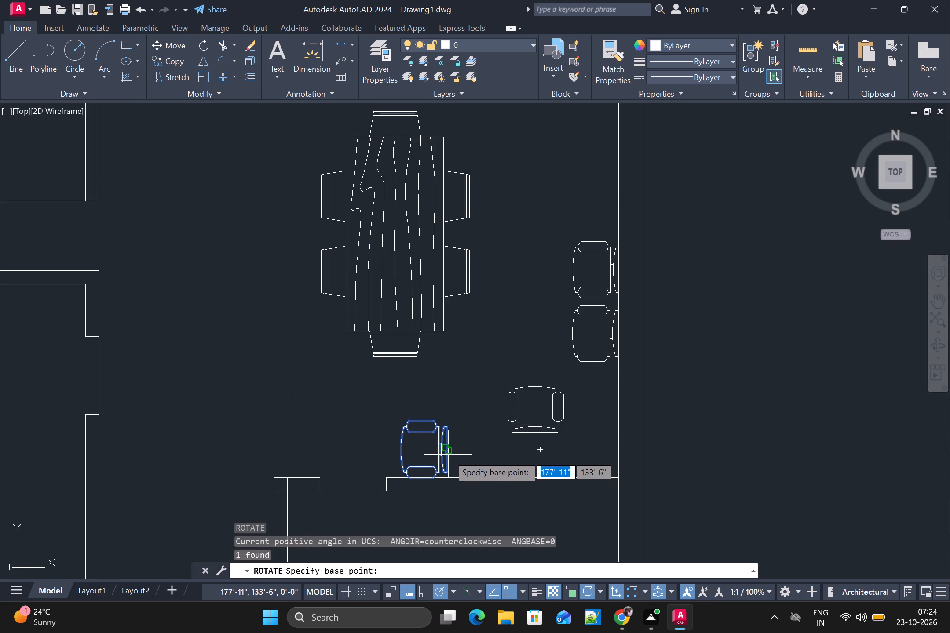
left_click(448, 454)
left_click(447, 515)
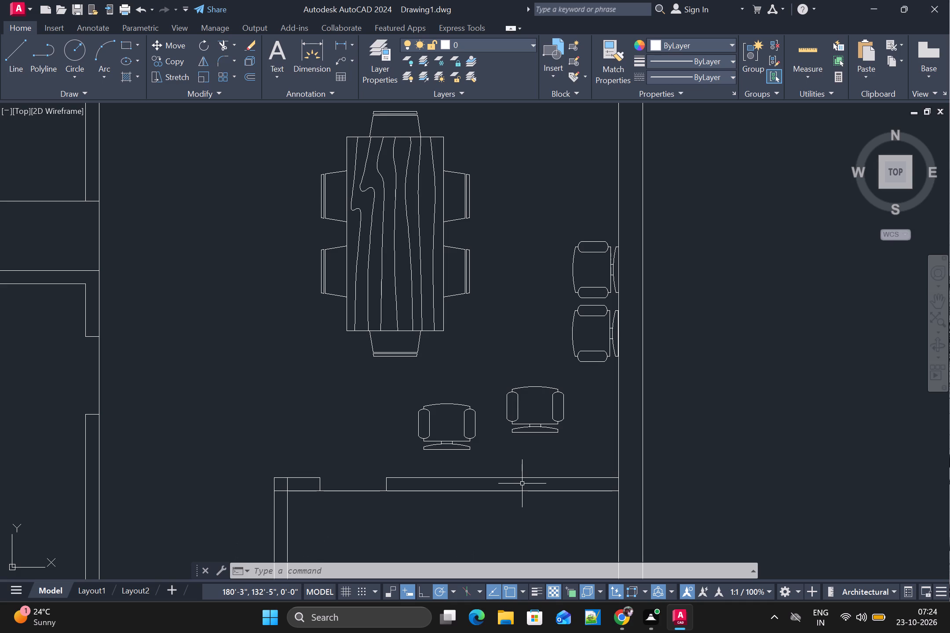
Move the left-hand armchair from its backrest midpoint down onto the lower-right bedroom's top wall line, just right of the door opening.
scroll(544, 453, "down", 1)
scroll(471, 462, "up", 1)
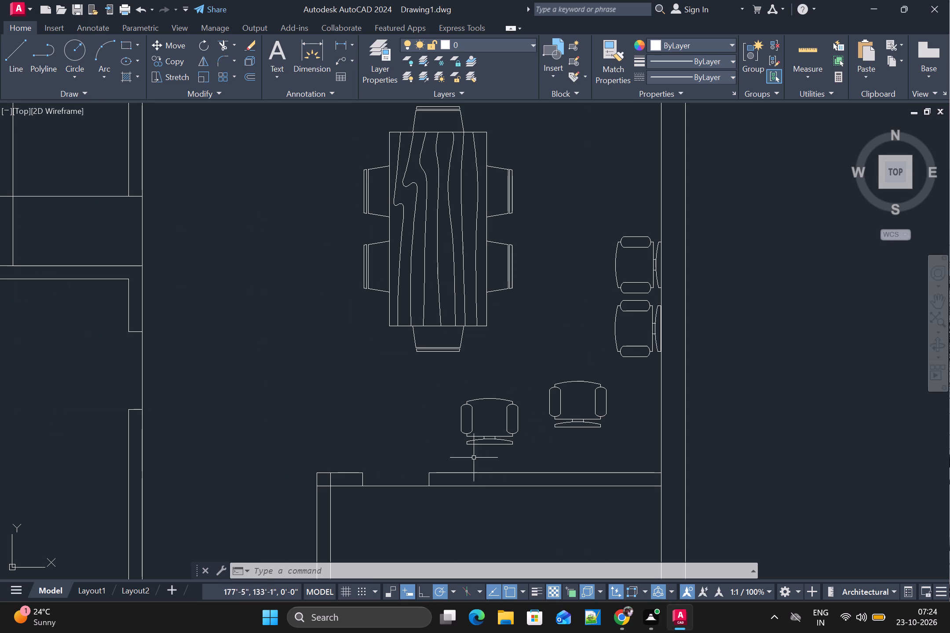
left_click(485, 441)
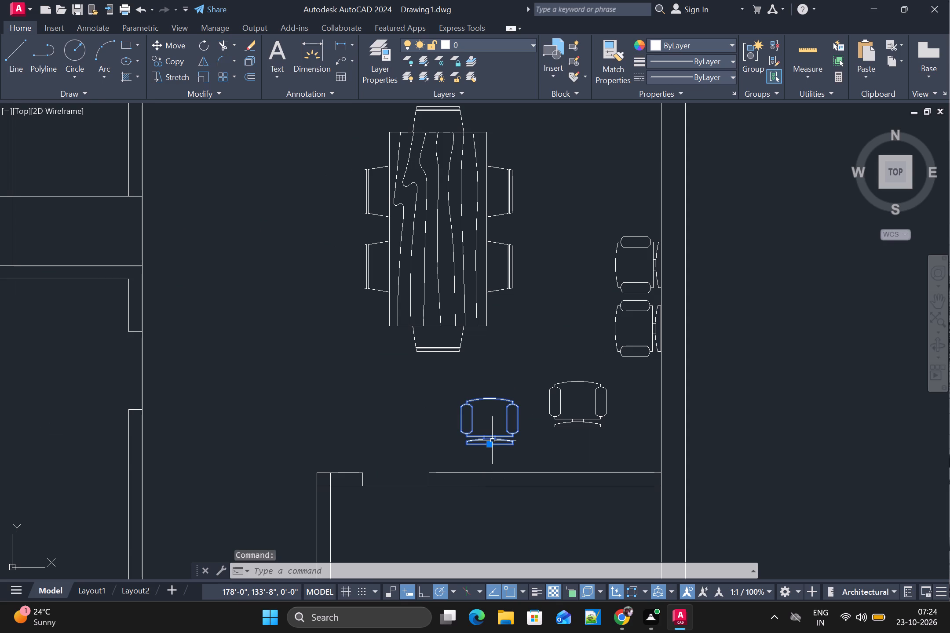
type("M")
key("space")
scroll(492, 441, "up", 2)
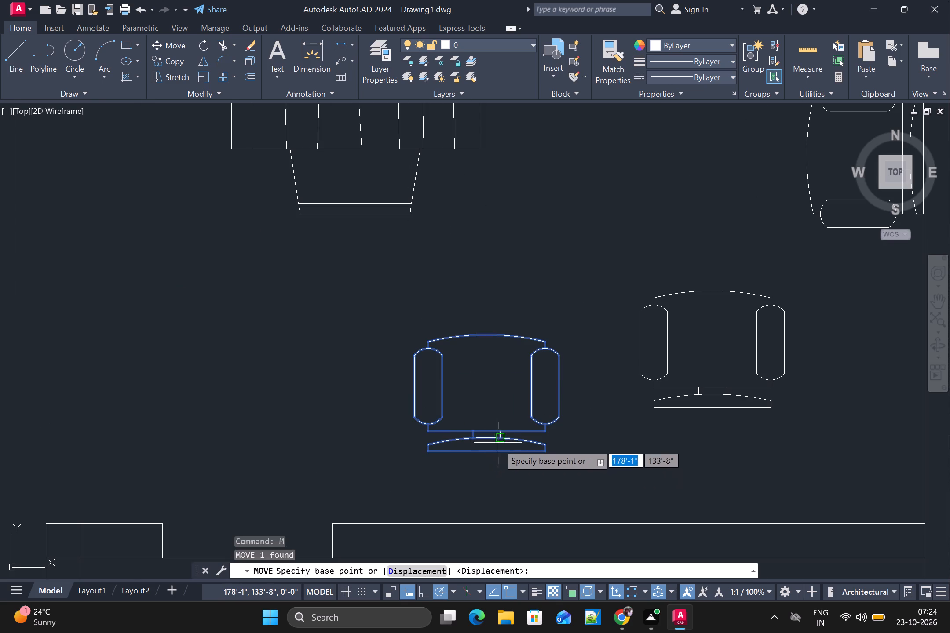
left_click(489, 451)
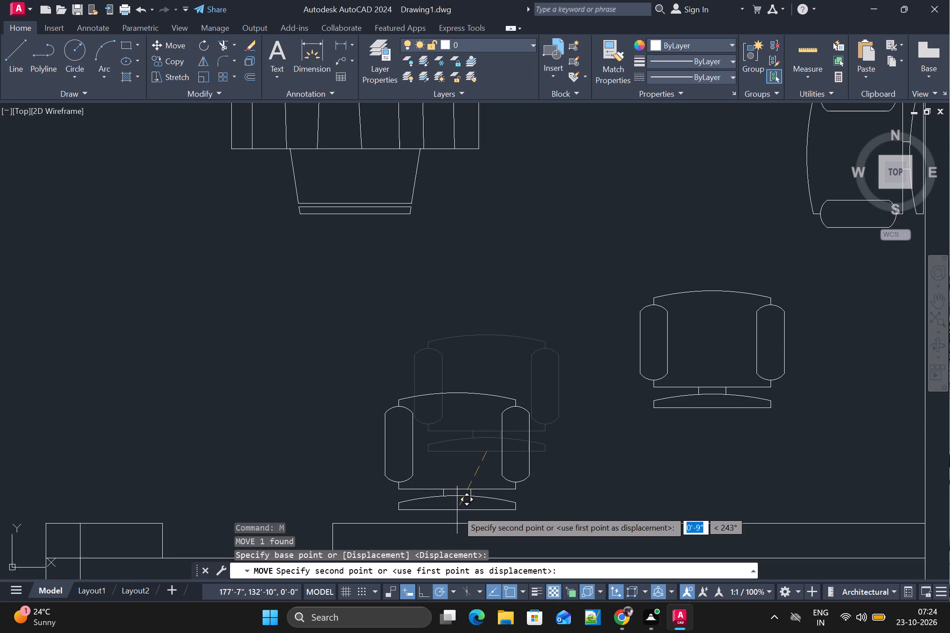
left_click(445, 524)
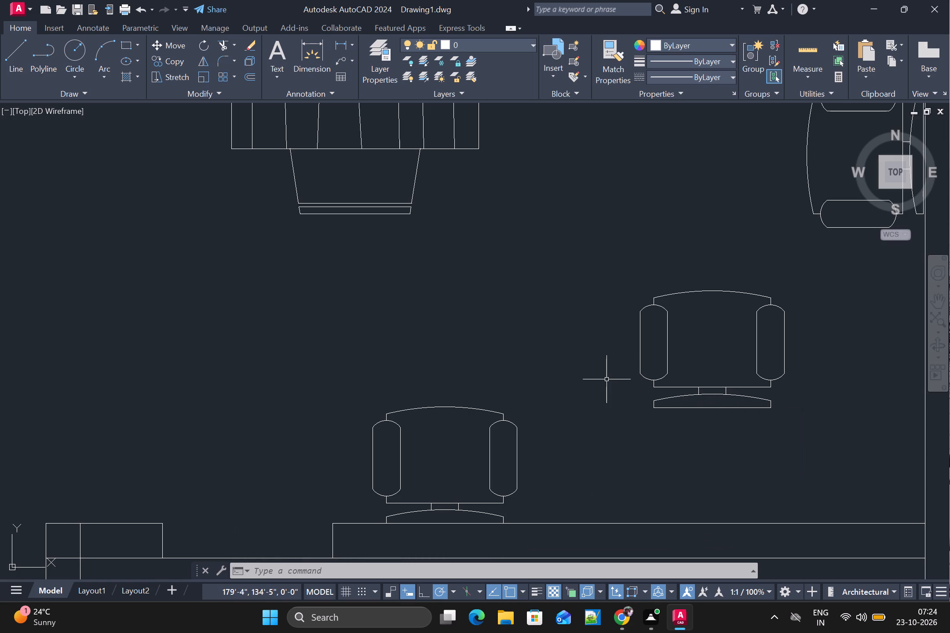
Move the other rotated armchair from its backrest midpoint down onto the same wall line, beside the first one.
left_click(725, 403)
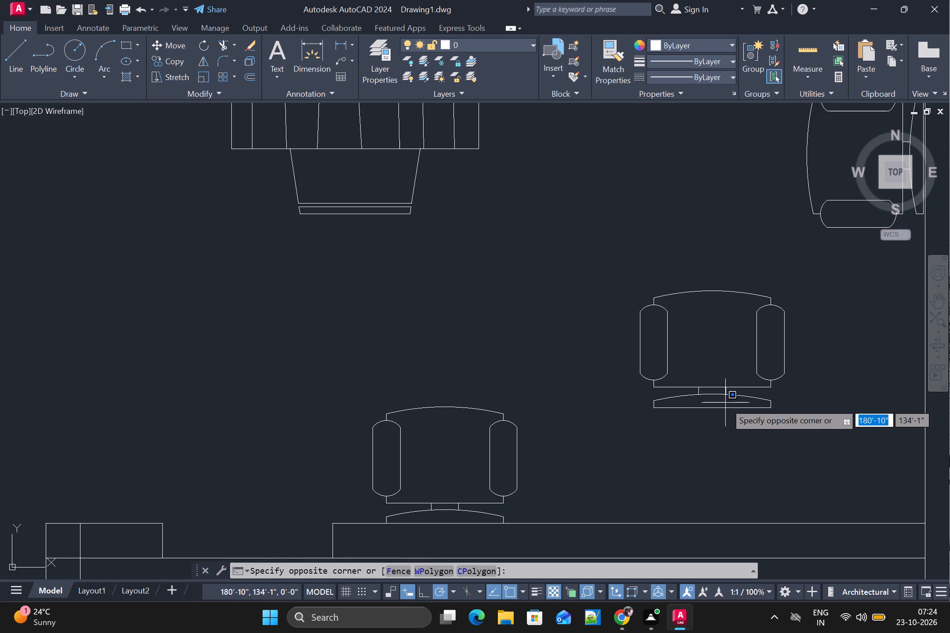
left_click(723, 407)
left_click(723, 407)
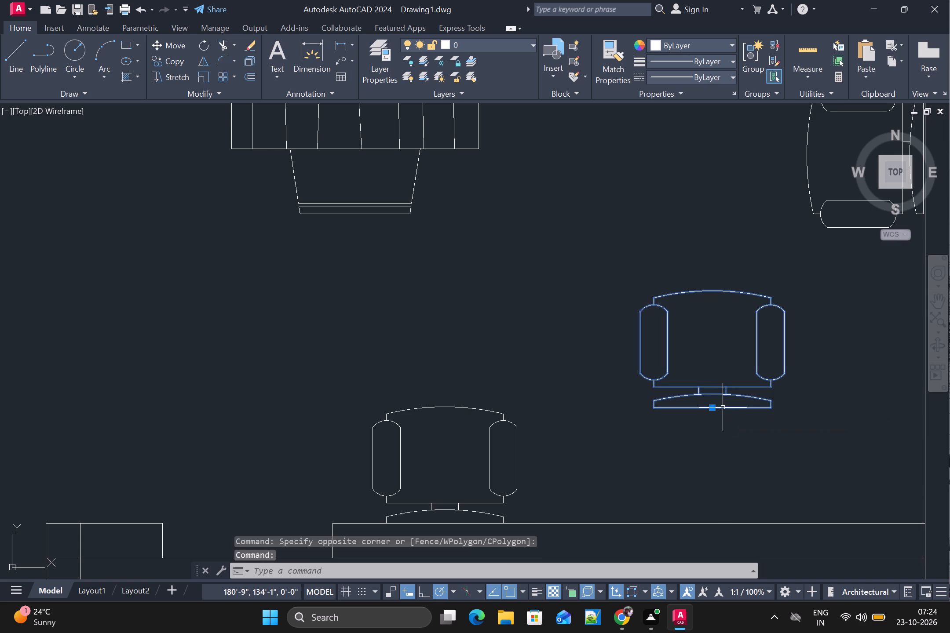
type("M")
key("space")
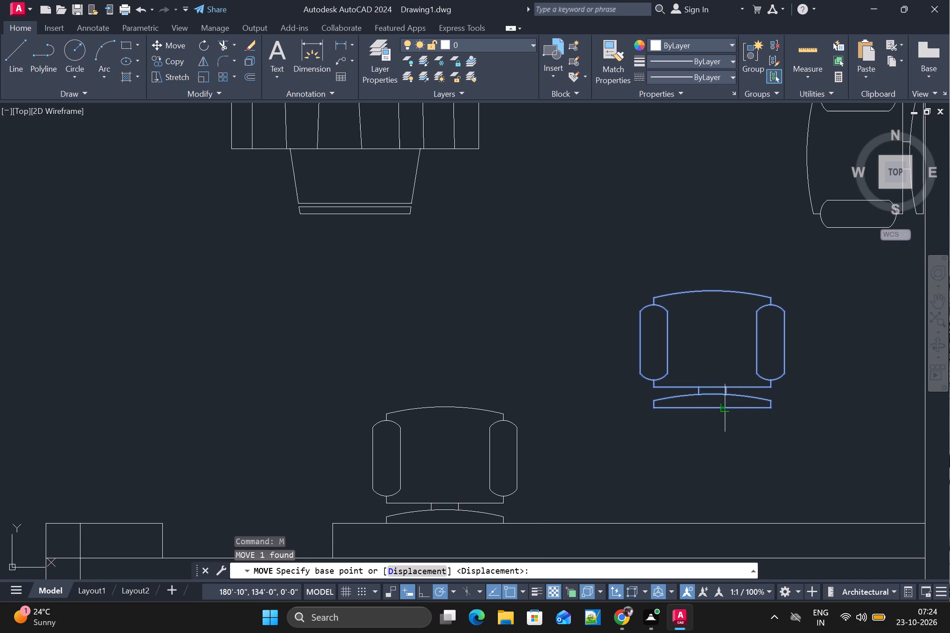
left_click(714, 407)
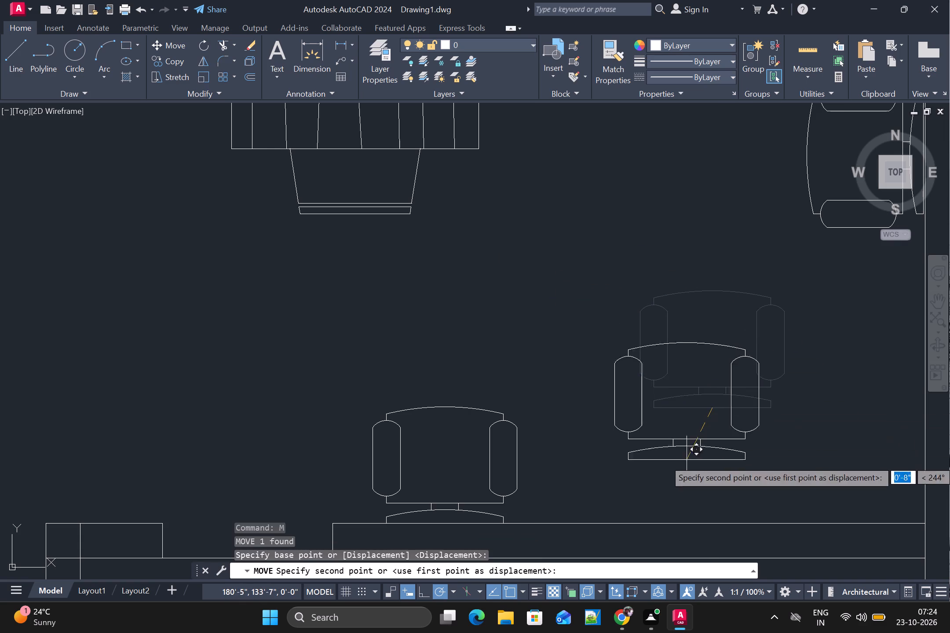
left_click(657, 524)
scroll(836, 488, "down", 2)
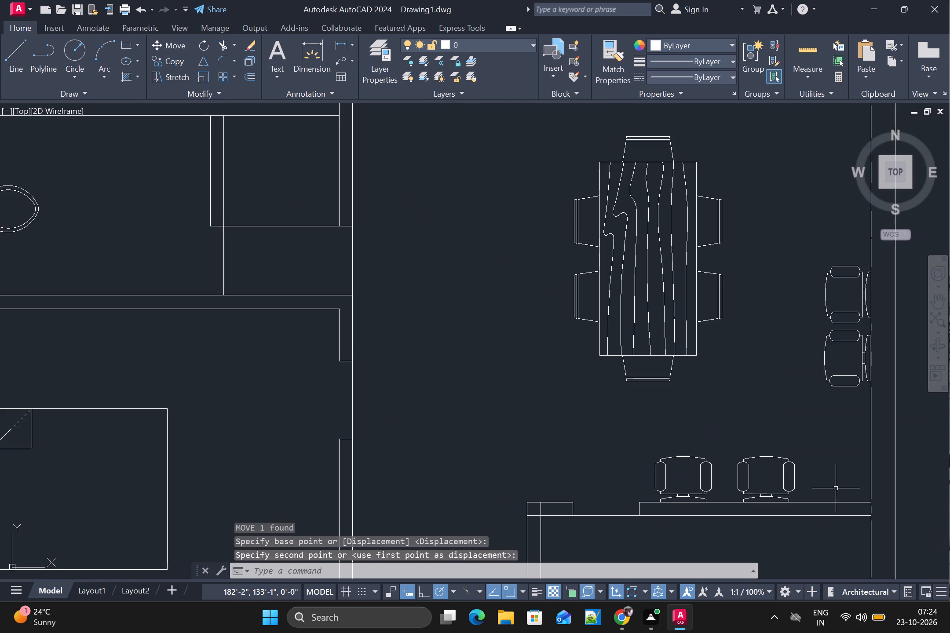
scroll(811, 473, "down", 2)
scroll(669, 462, "up", 2)
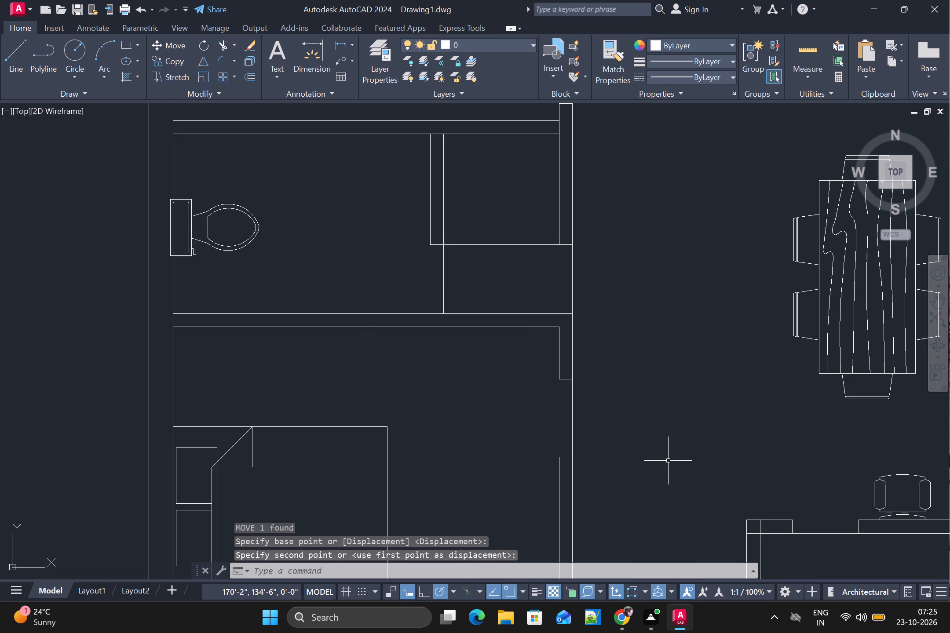
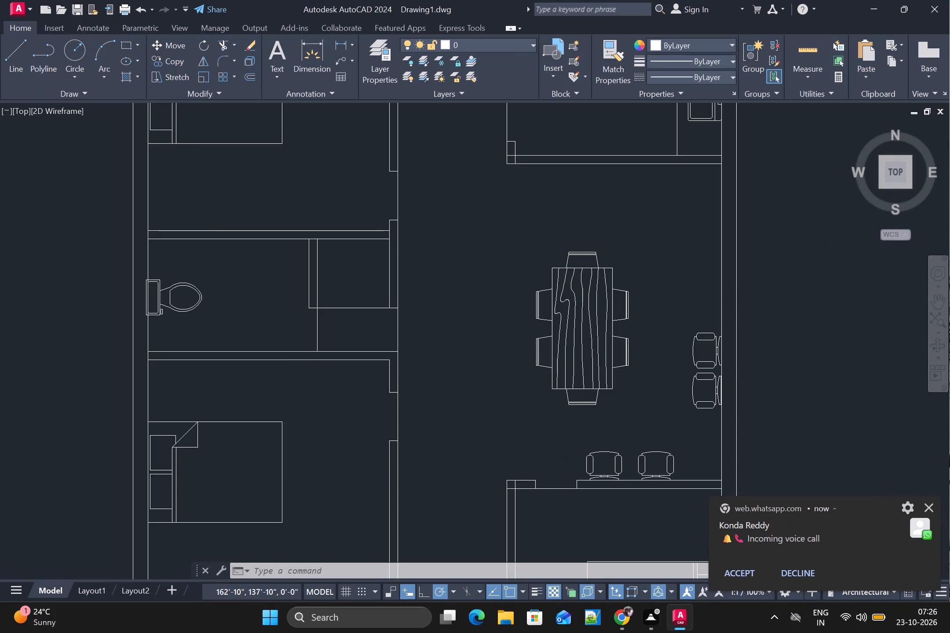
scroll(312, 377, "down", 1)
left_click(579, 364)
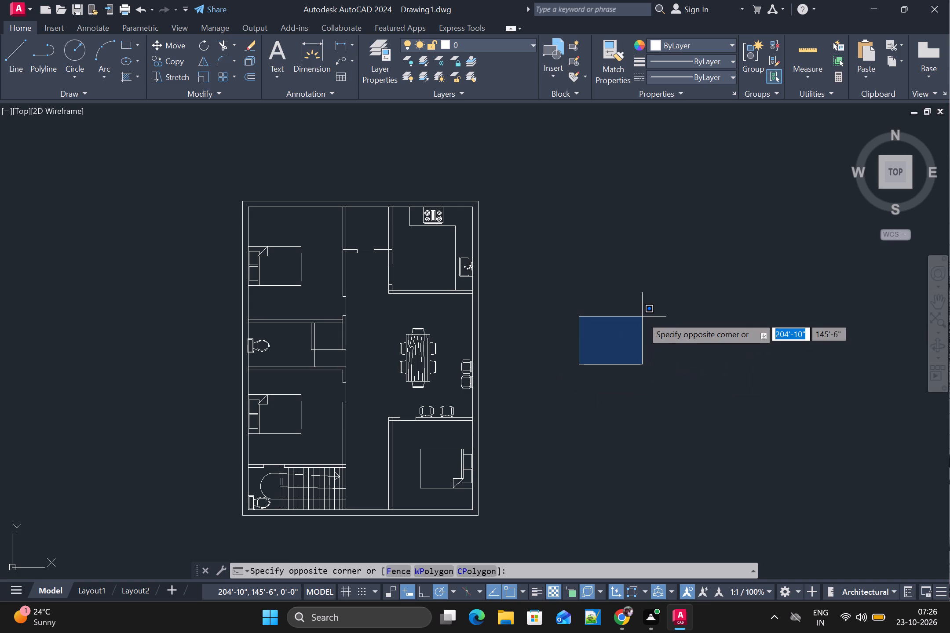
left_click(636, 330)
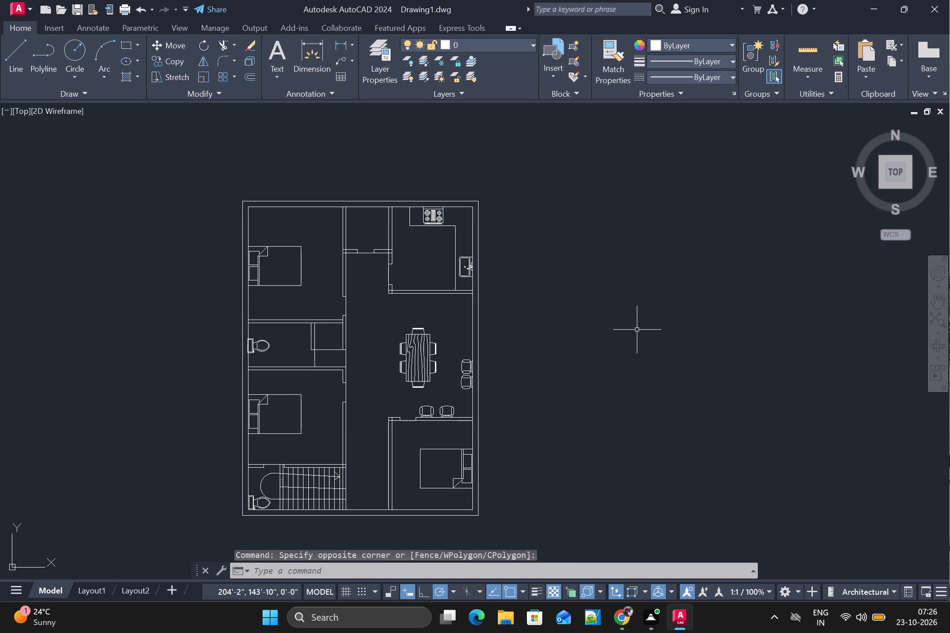
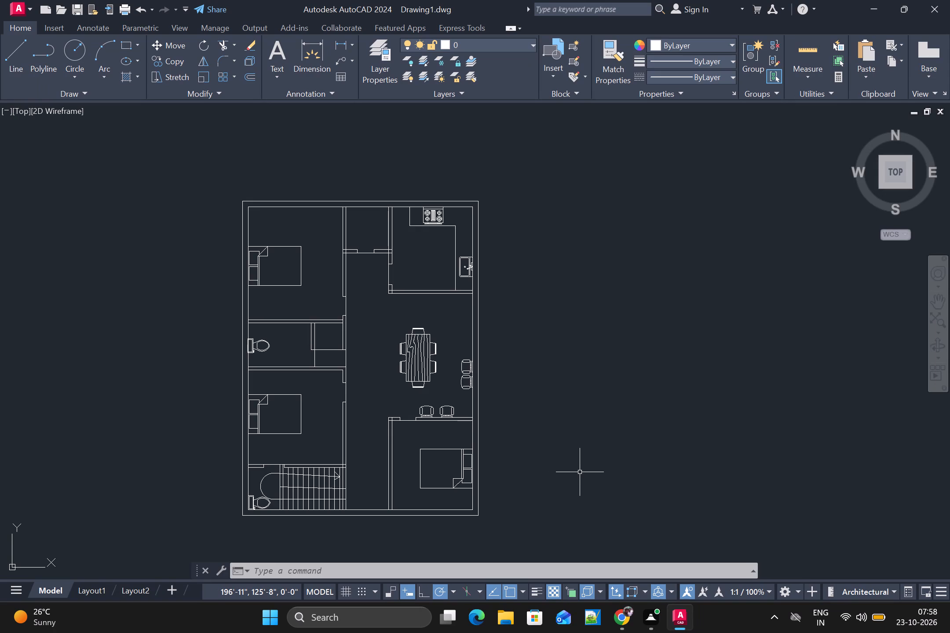
Add single-line text about 7" high at 0° rotation above the upper-left bedroom's bed, reading BED ROOM and 12' X 14'4" on two lines.
scroll(519, 178, "down", 1)
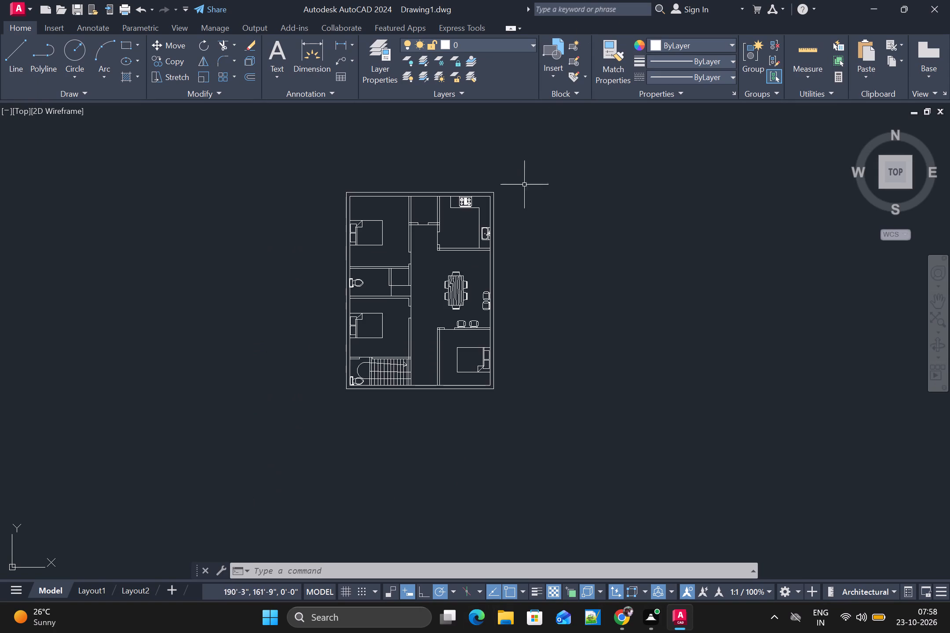
scroll(519, 196, "up", 1)
middle_click_drag(519, 202, 625, 188)
scroll(529, 224, "up", 2)
scroll(529, 224, "down", 2)
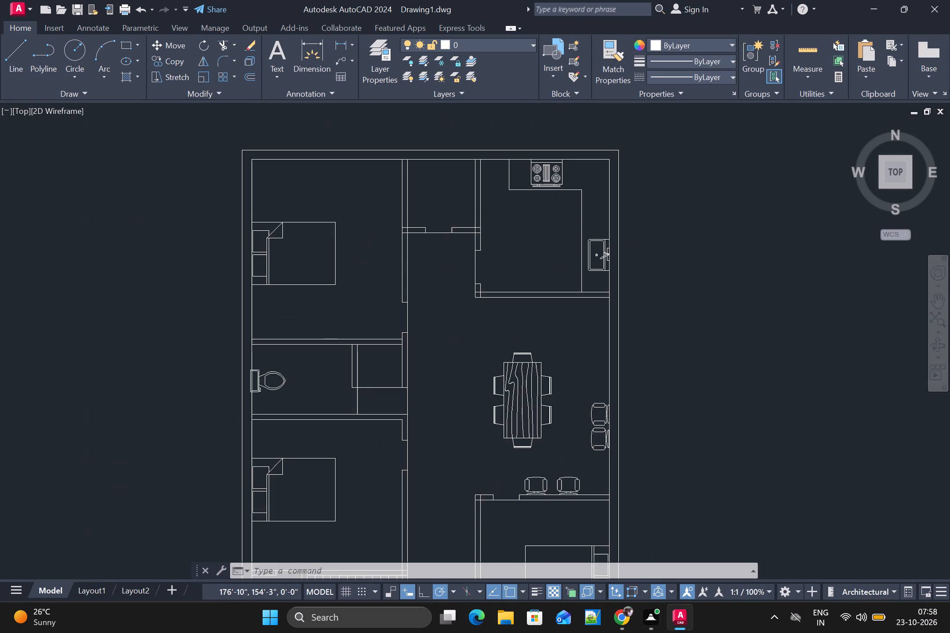
scroll(522, 224, "up", 1)
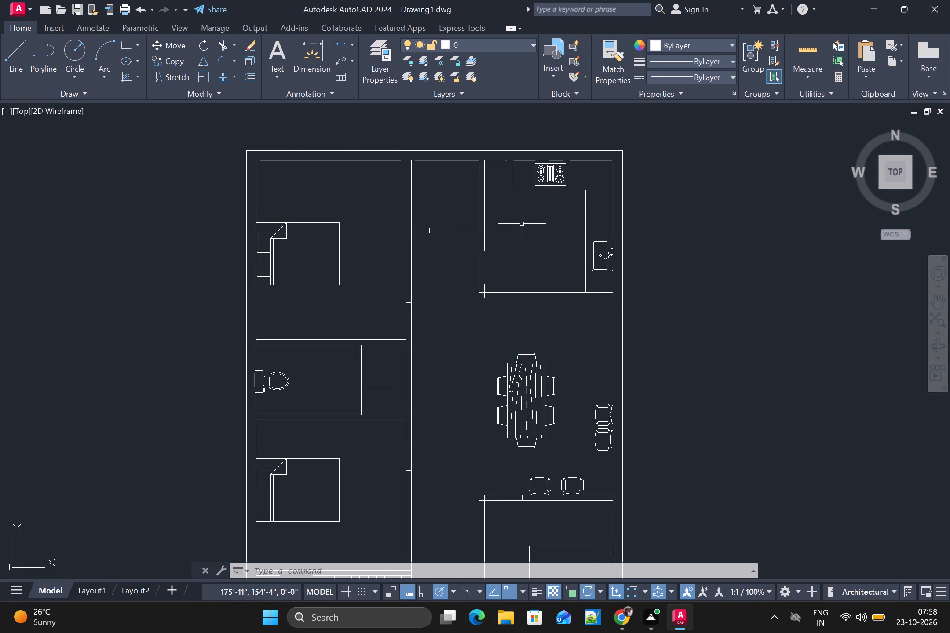
key("d")
key("t")
key("space")
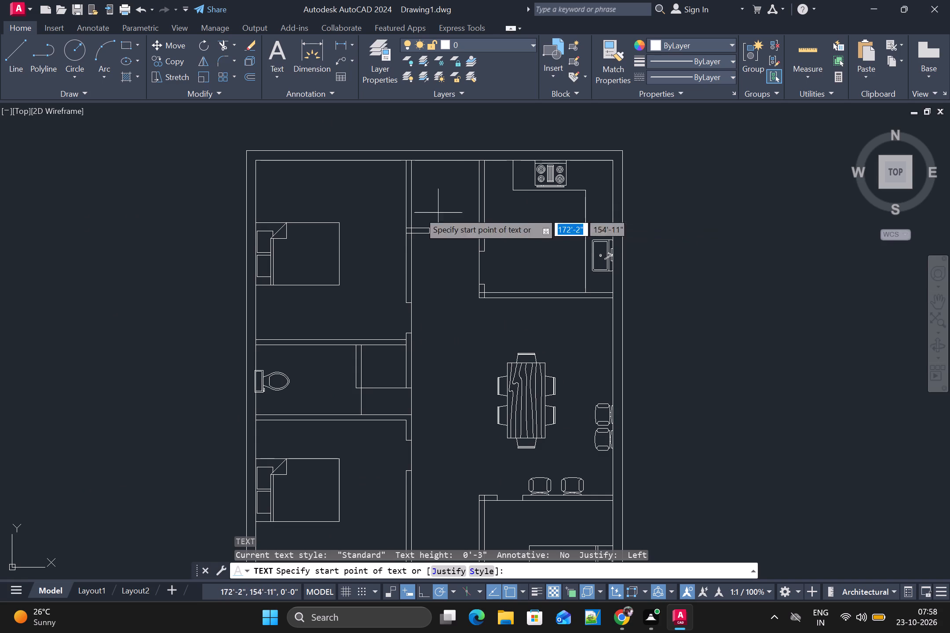
left_click(274, 177)
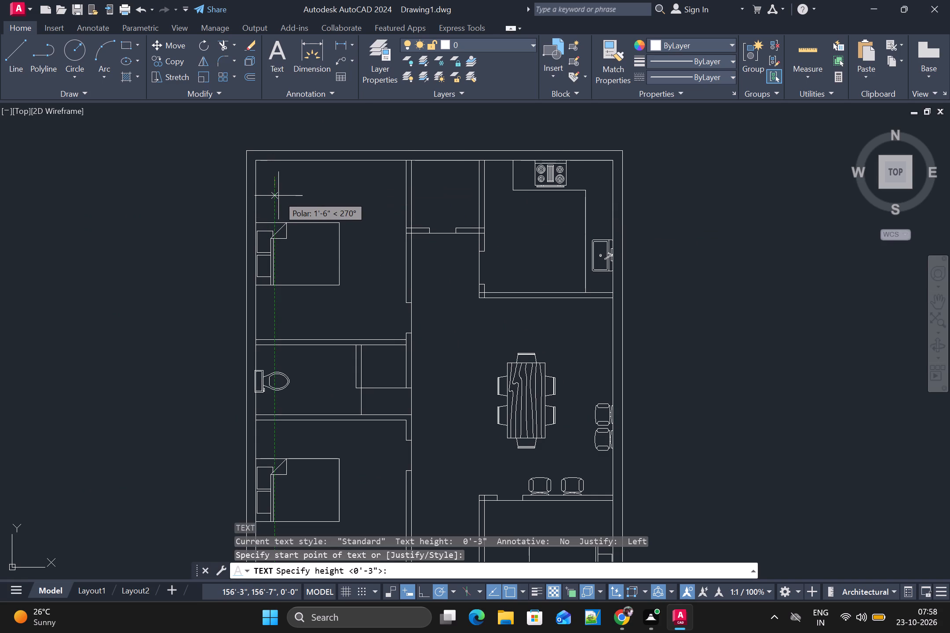
scroll(279, 196, "up", 3)
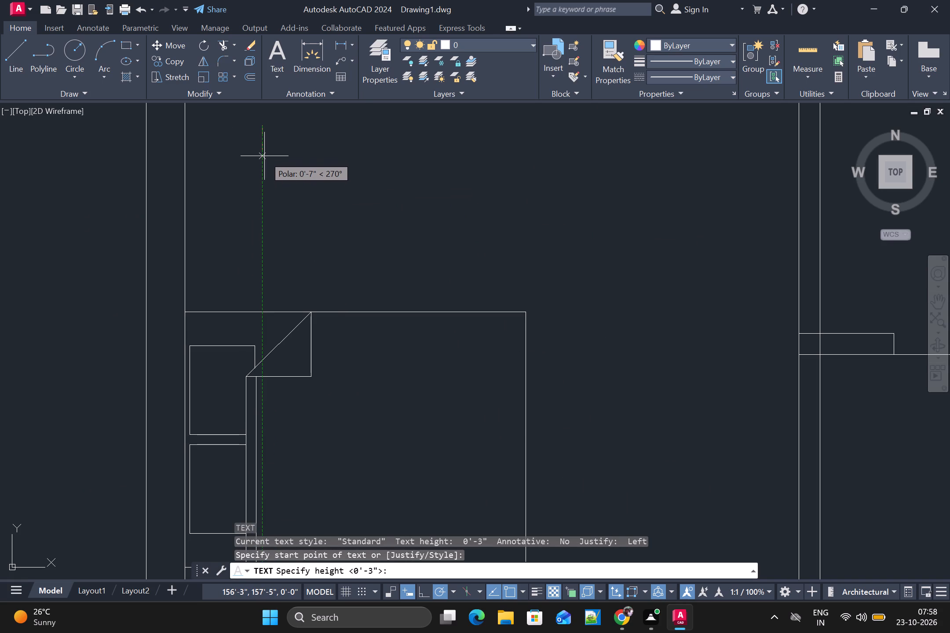
left_click(265, 156)
key("0")
key("Return")
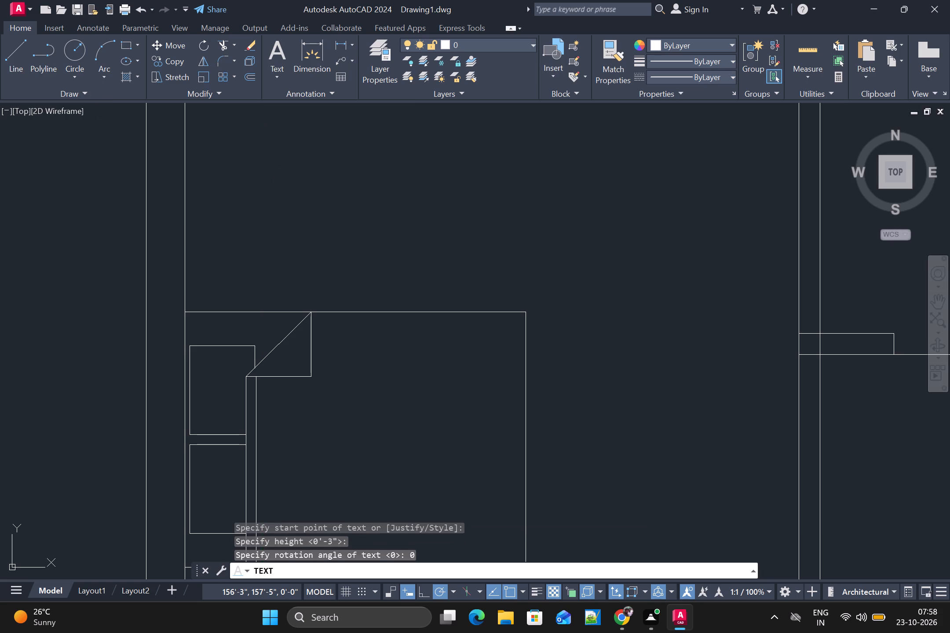
scroll(276, 170, "down", 1)
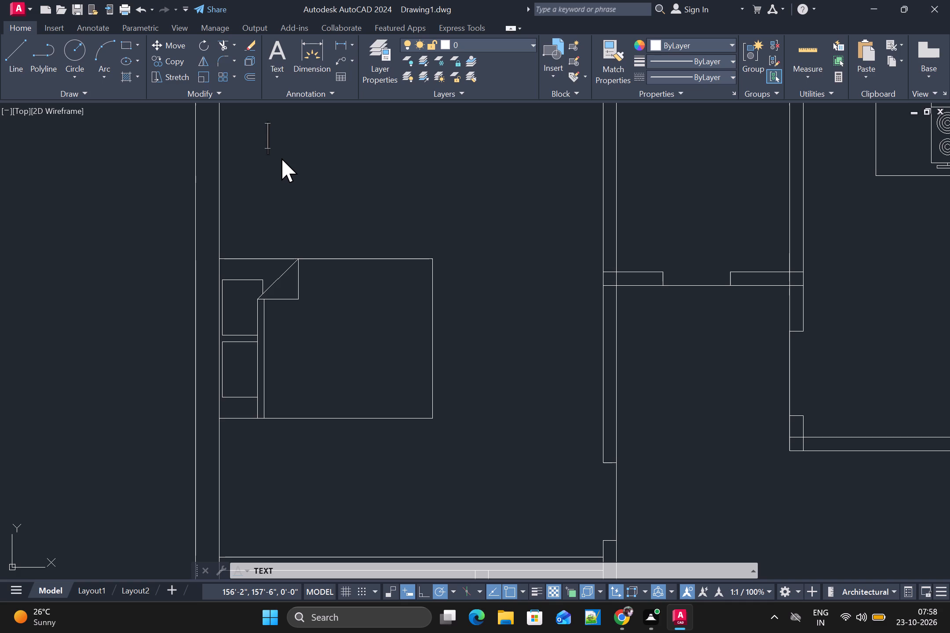
type("BED ROOM")
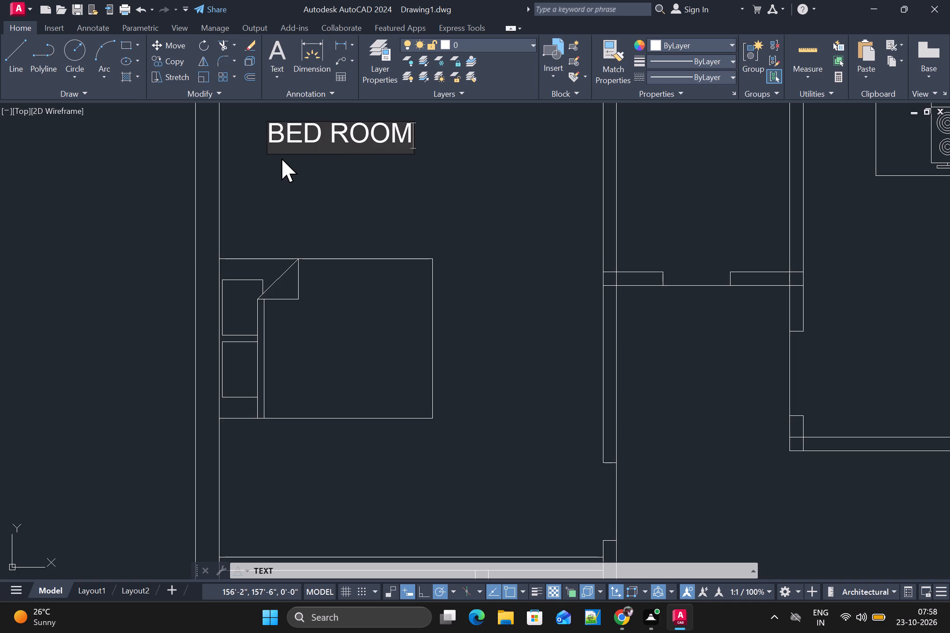
key("Return")
type("12")
key("apostrophe")
key("space")
type("X")
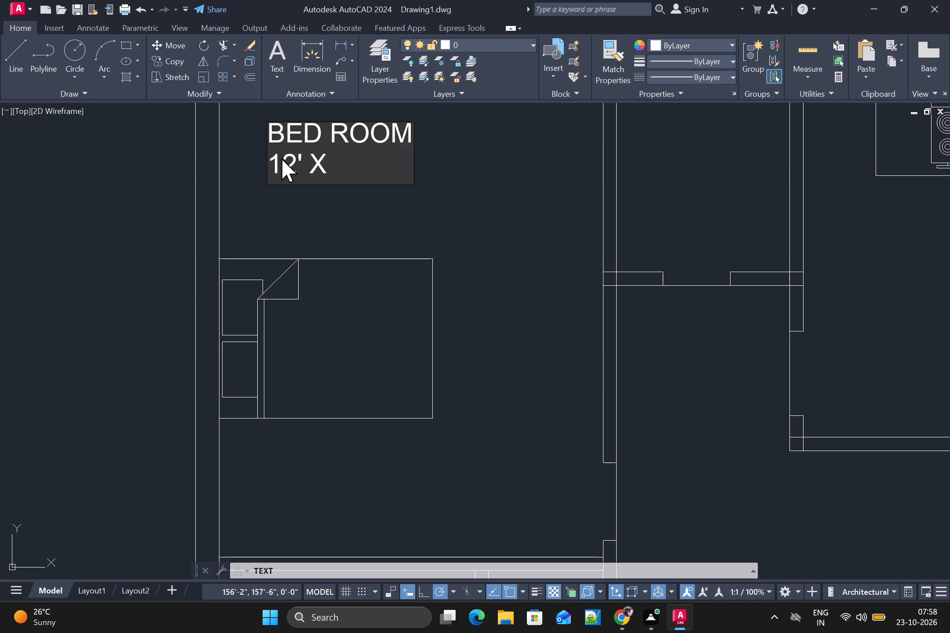
key("space")
type("14'4\"")
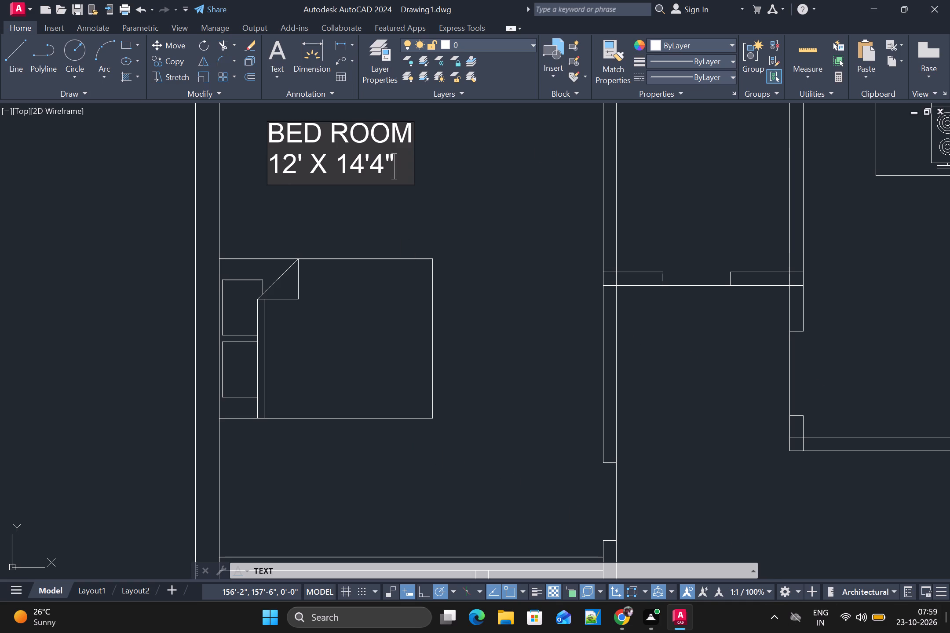
Label the small room between the upper bedroom and the kitchen POOJA, with 5' X 5' 5" on a second line.
scroll(443, 395, "down", 2)
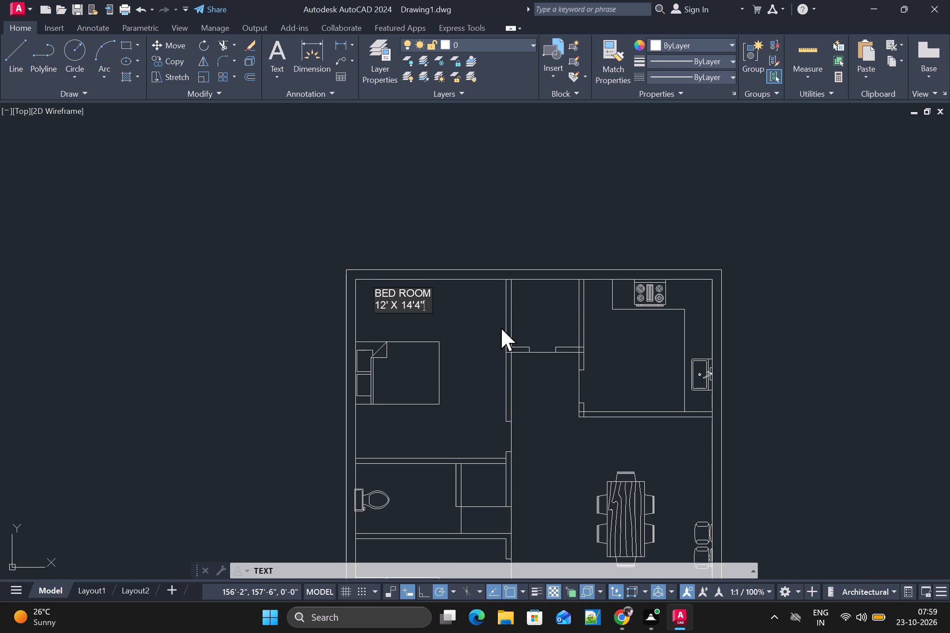
left_click(520, 305)
type("POOJA")
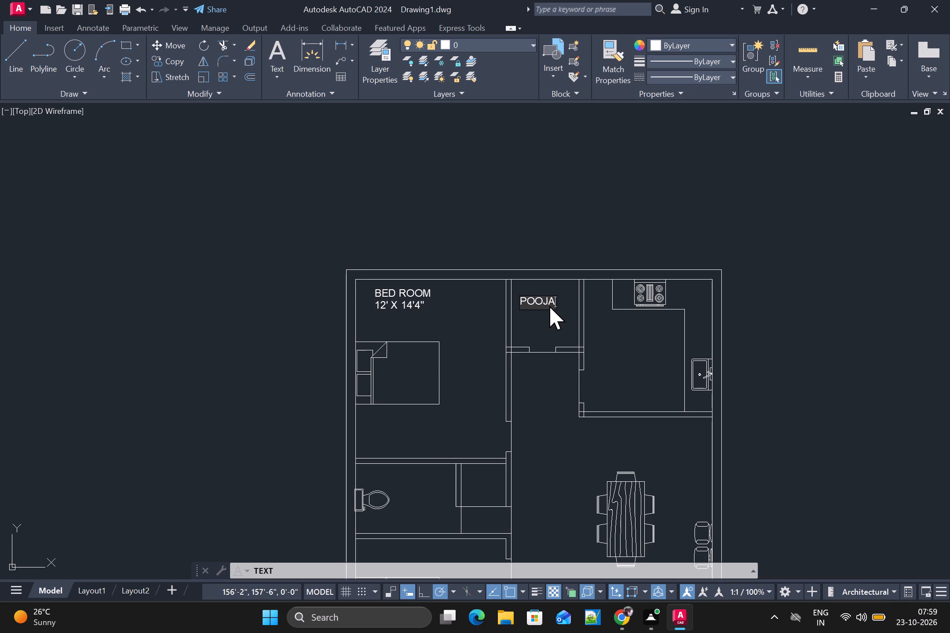
key("Return")
type("5'")
key("space")
type("X")
key("space")
type("5' 5\"")
Label the room with the stove and sink KITCHEN, with 10'X10'7" on a second line.
left_click(599, 345)
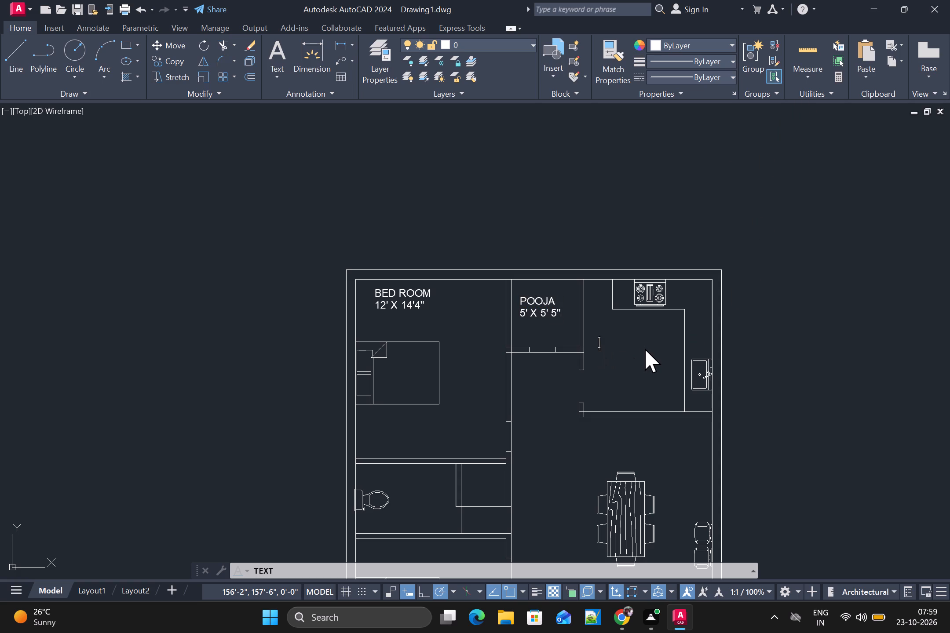
type("KITCHEN")
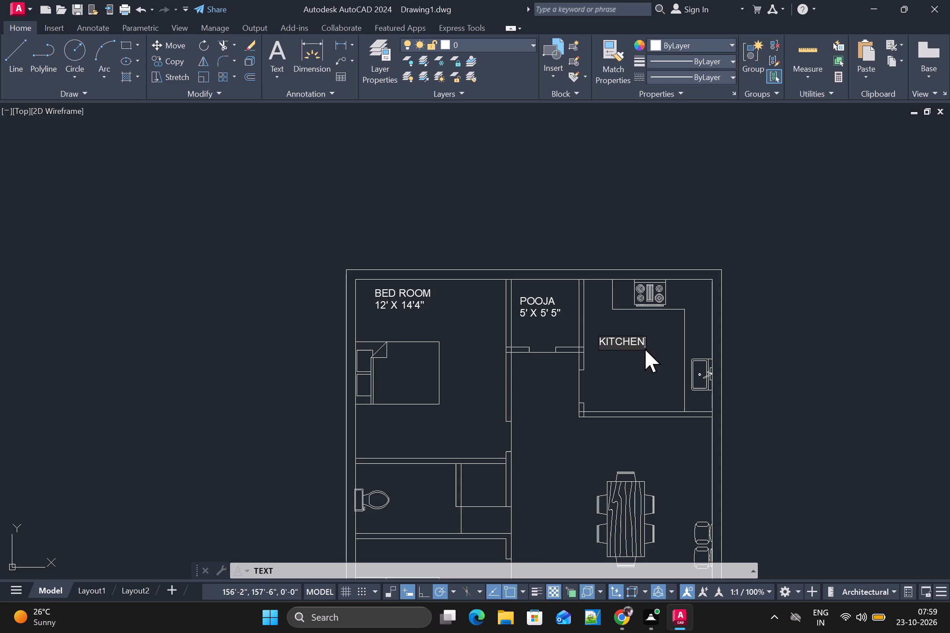
key("Return")
type("10'")
key("x")
type("10")
type("'7\"")
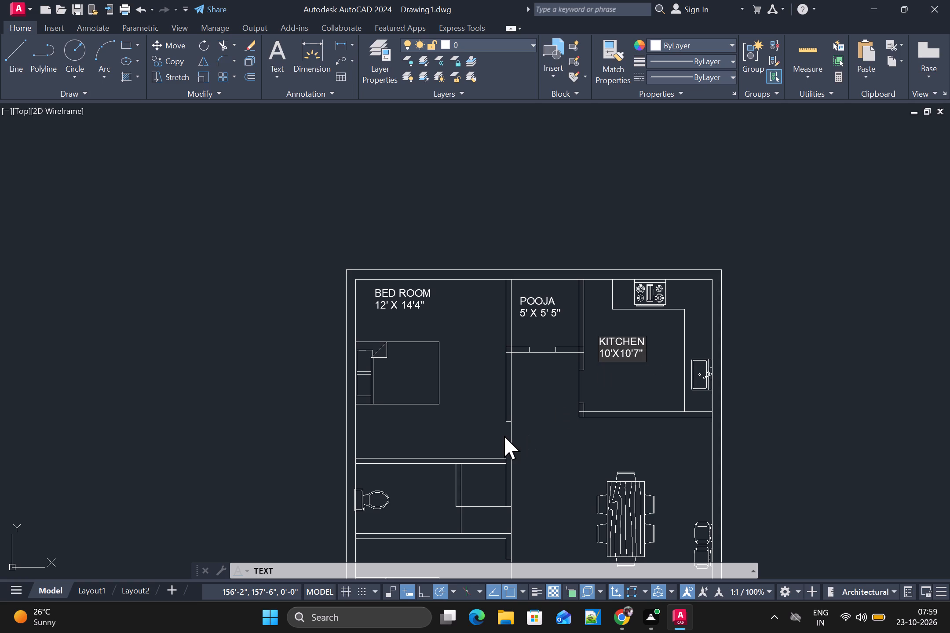
Examine the rooms still without labels, focusing on the toilet room between the two left-hand bedrooms.
scroll(424, 397, "down", 2)
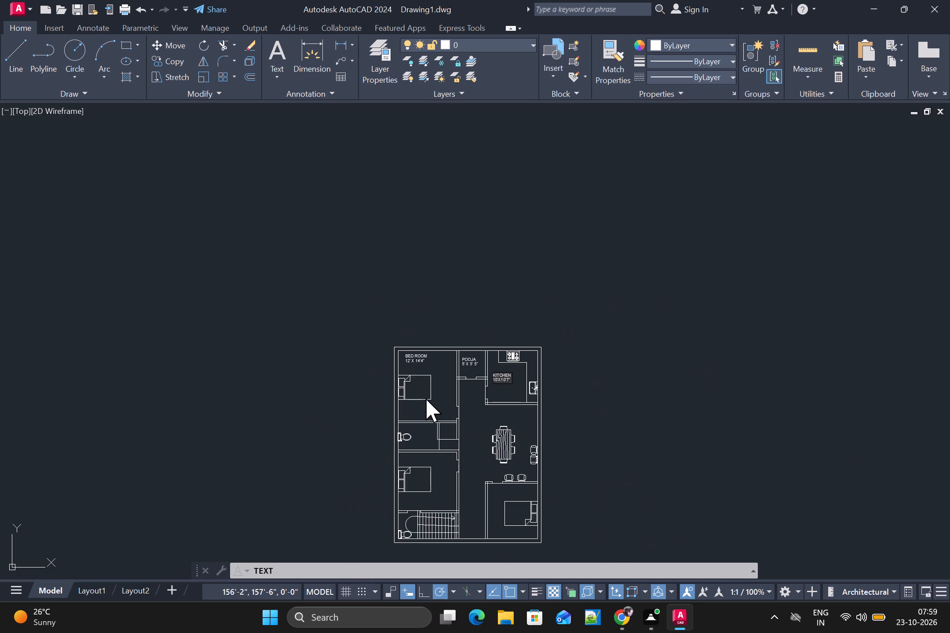
middle_click_drag(426, 399, 433, 306)
scroll(433, 302, "up", 1)
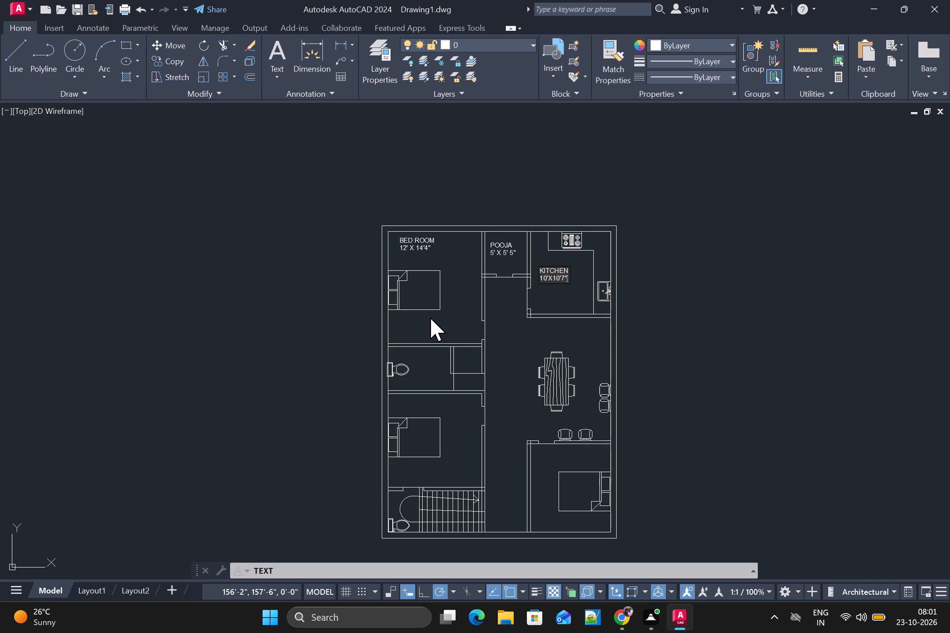
scroll(537, 316, "down", 3)
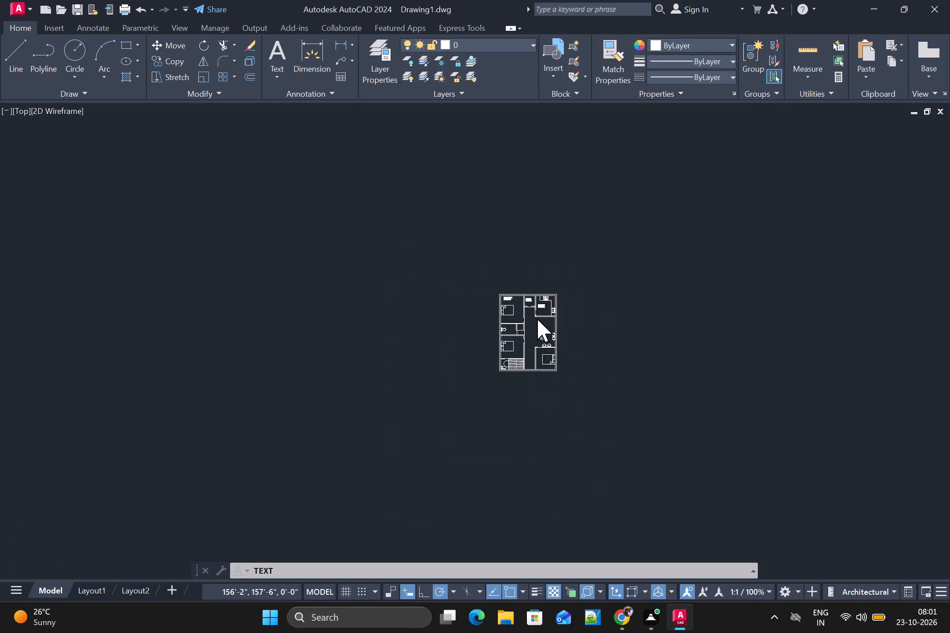
scroll(537, 319, "up", 4)
scroll(535, 332, "down", 1)
middle_click_drag(537, 340, 468, 310)
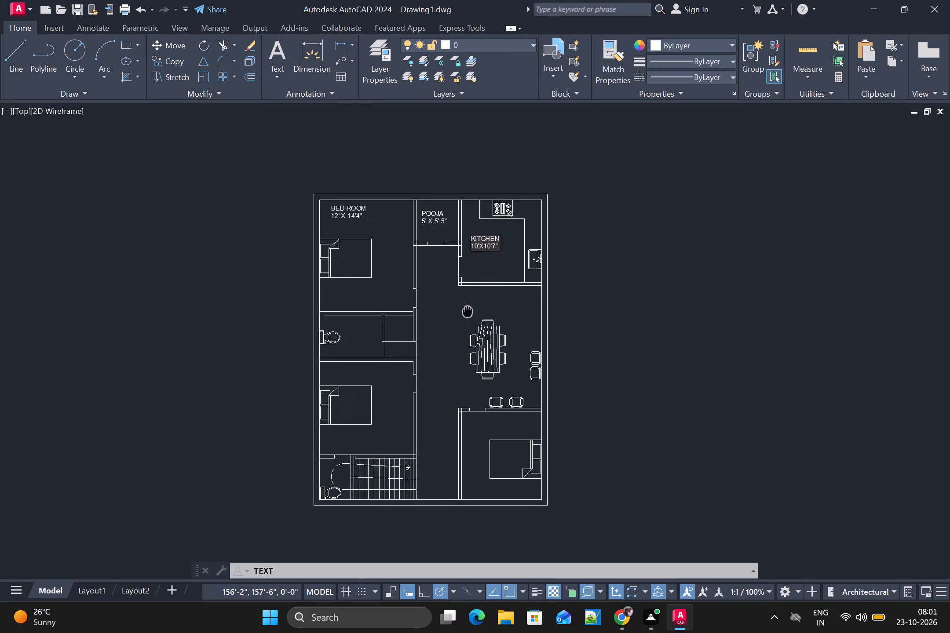
middle_click_drag(468, 310, 467, 310)
scroll(467, 310, "up", 1)
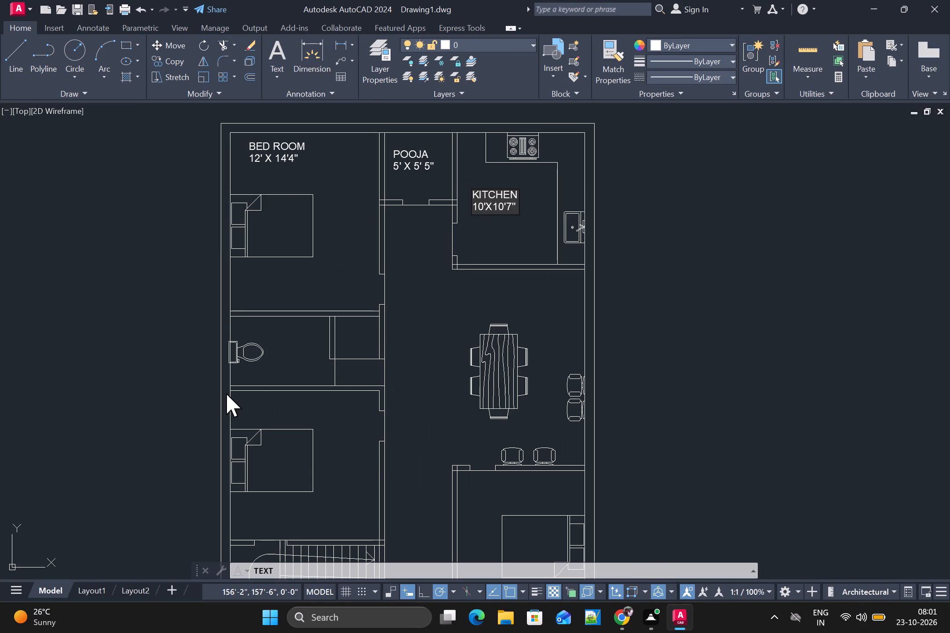
scroll(250, 370, "up", 1)
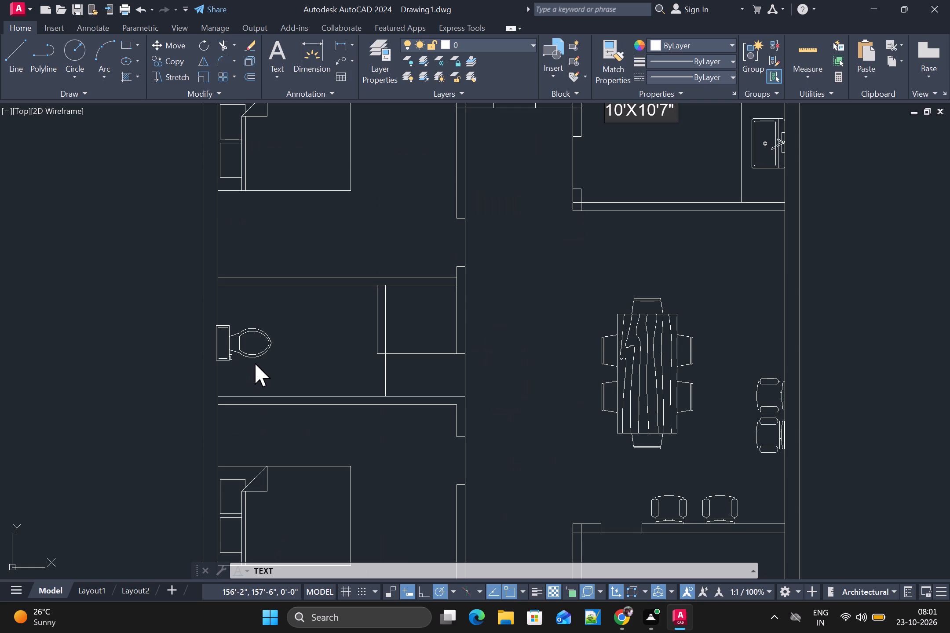
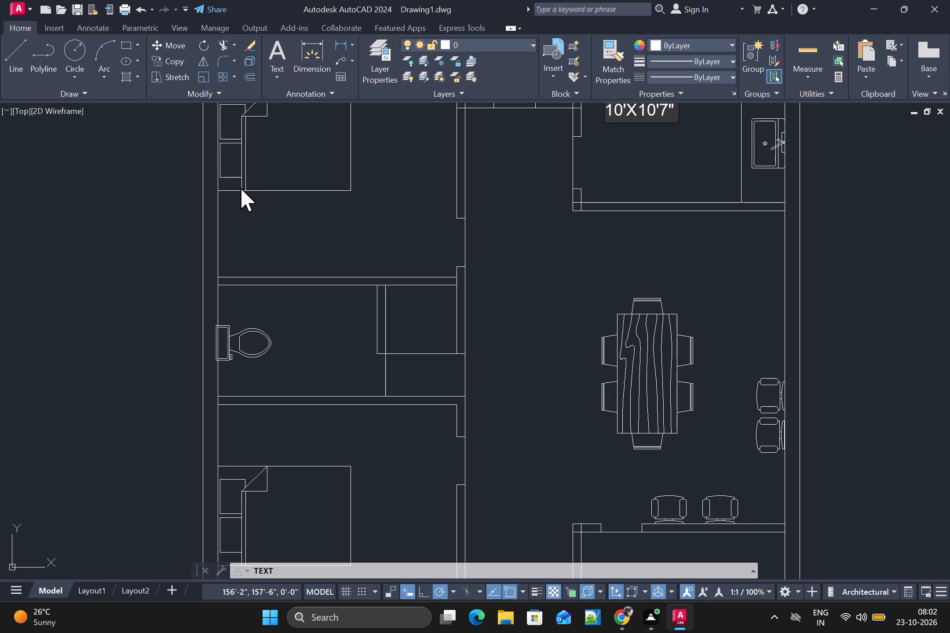
Label the room between the two left-hand bedrooms TOILET beside the WC, with 8' X 5'7" on a second line.
scroll(264, 226, "down", 1)
scroll(263, 226, "up", 2)
middle_click_drag(263, 231, 263, 231)
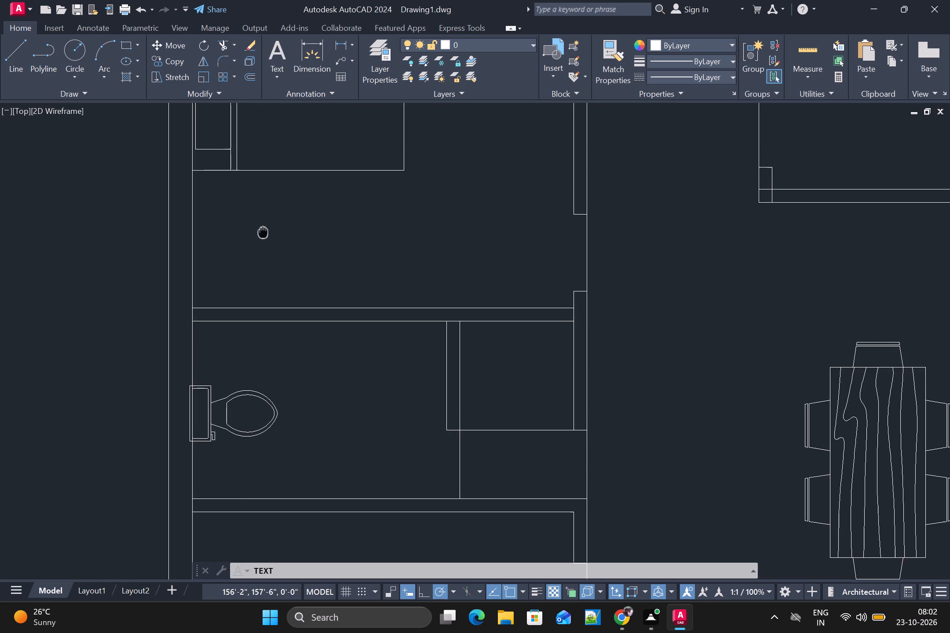
middle_click_drag(263, 231, 321, 182)
left_click(337, 393)
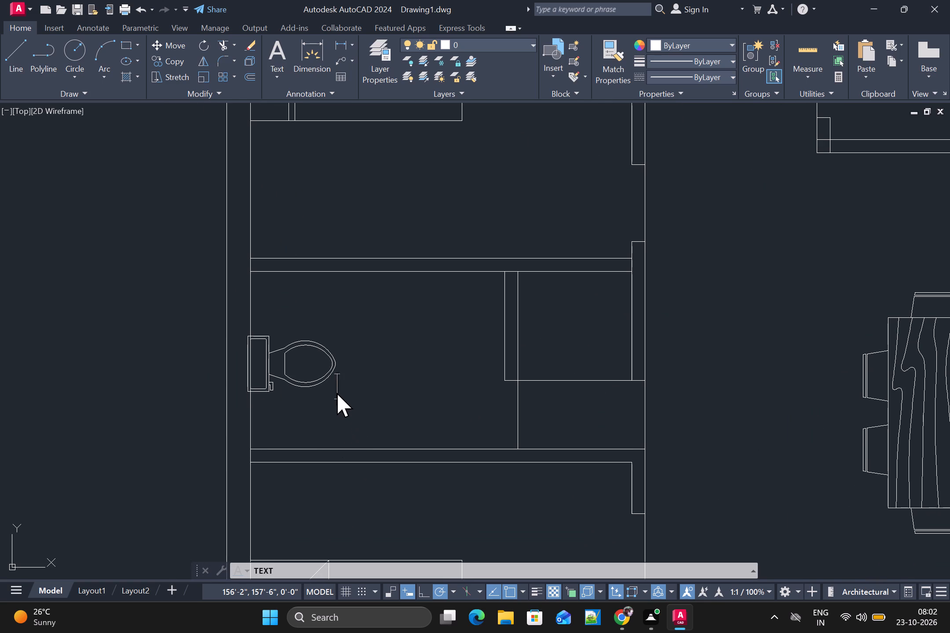
type("TO")
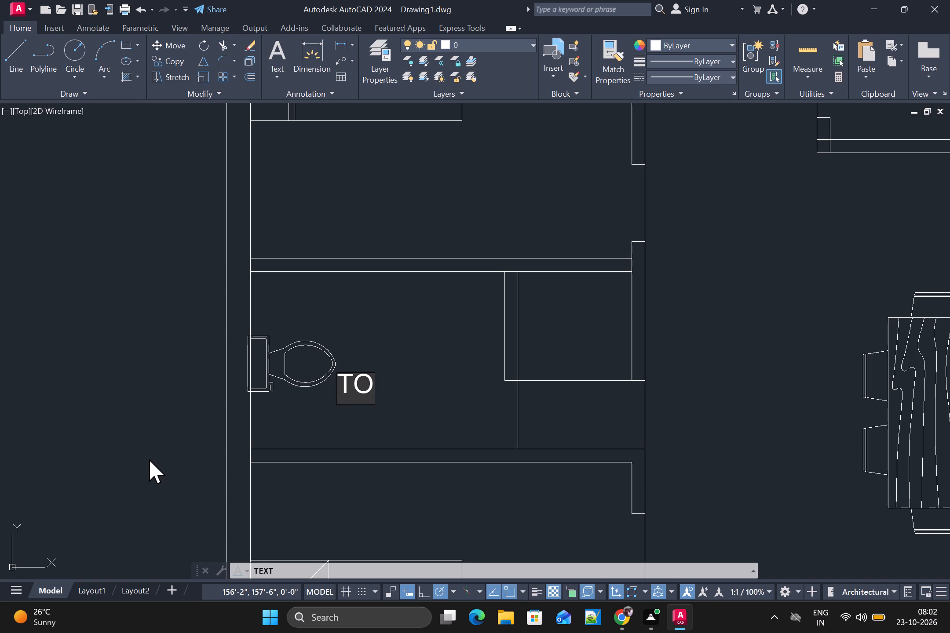
type("ILET")
key("Return")
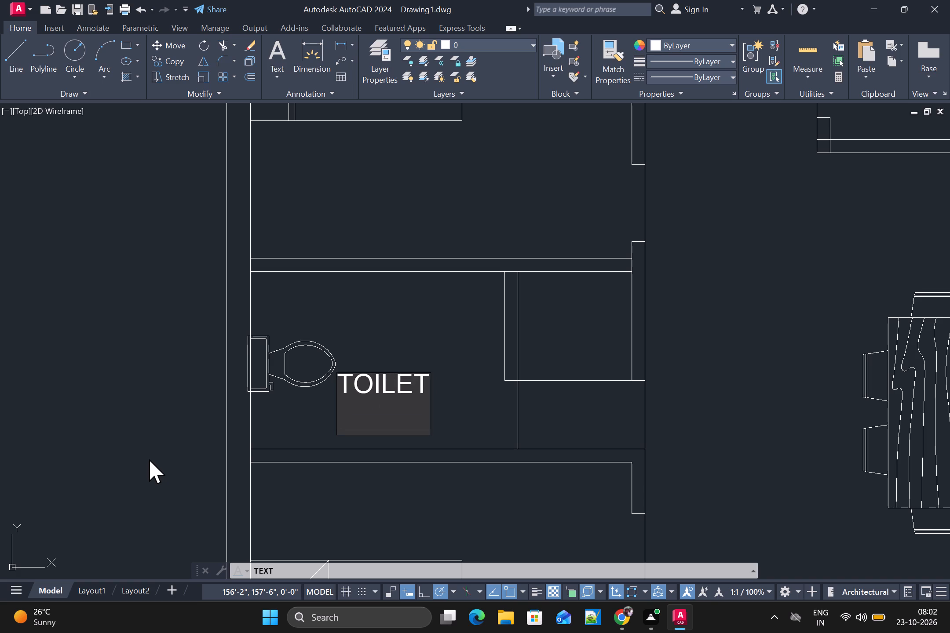
type("8'")
key("x")
key("BackSpace")
key("space")
type("X")
key("space")
type("5'7\"")
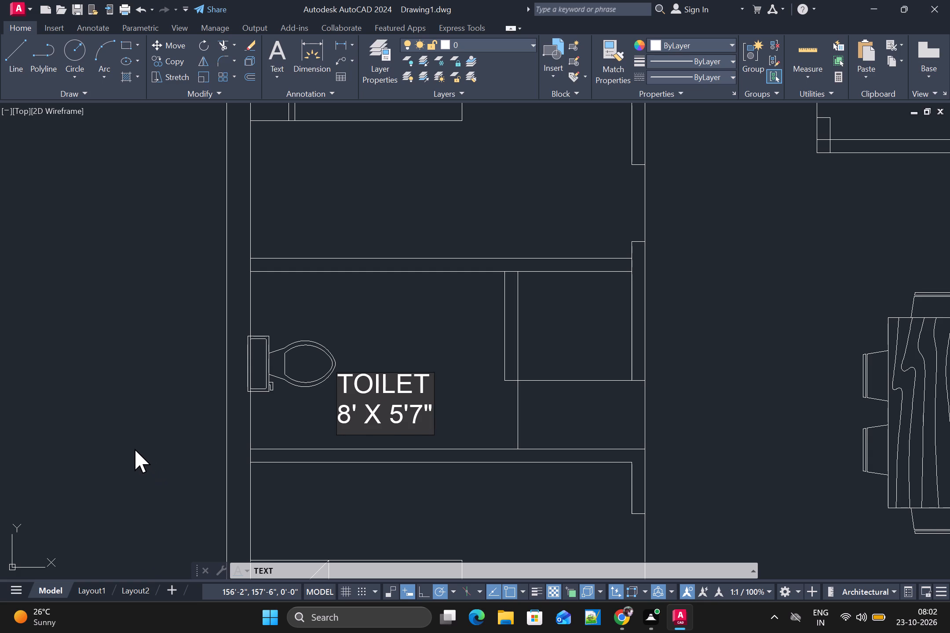
Label the open hall above the dining table DRAWING, with 15'9" X13'1" on a second line.
scroll(144, 463, "down", 1)
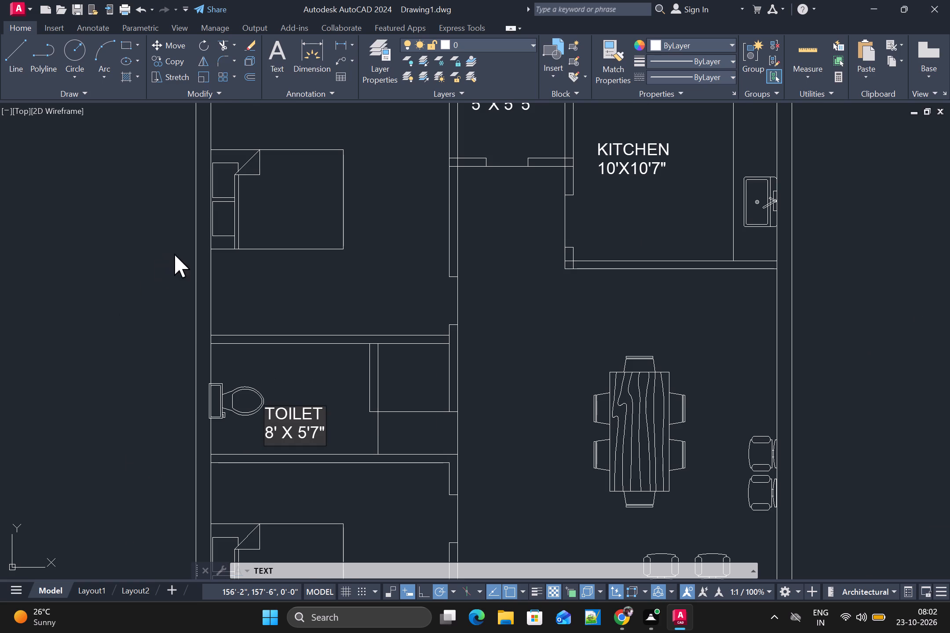
scroll(175, 254, "down", 1)
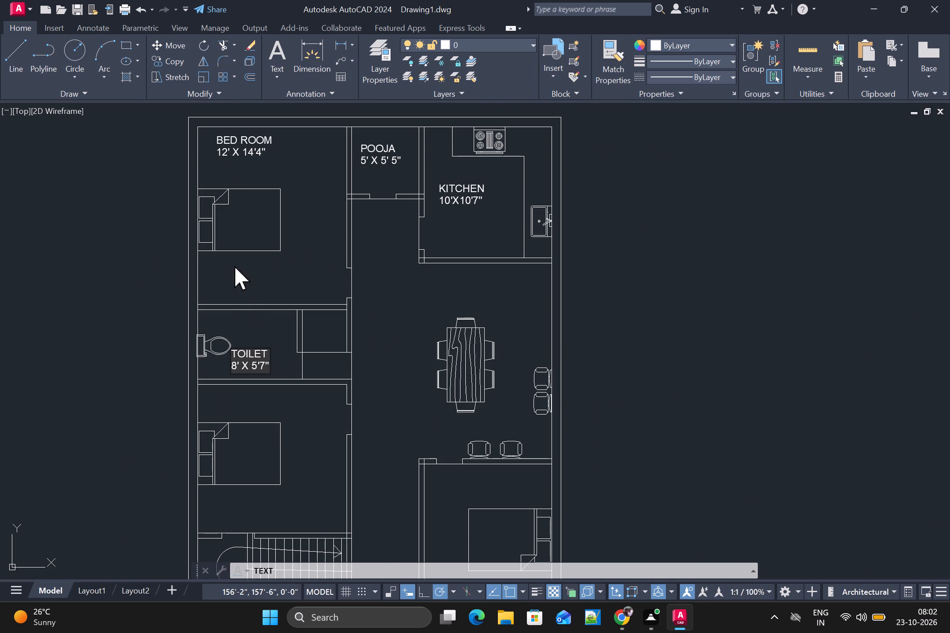
left_click(379, 295)
type("DRA")
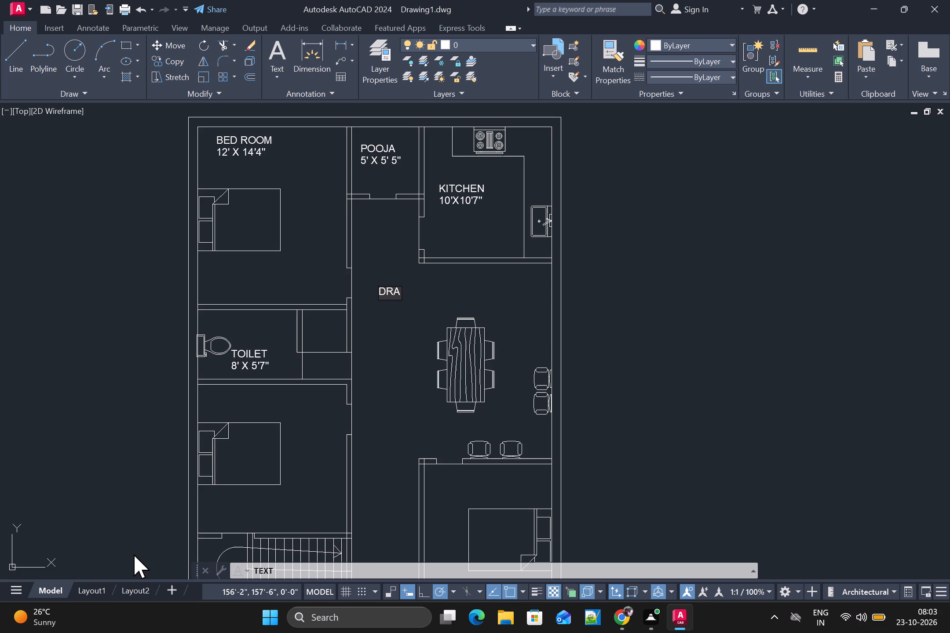
type("WING")
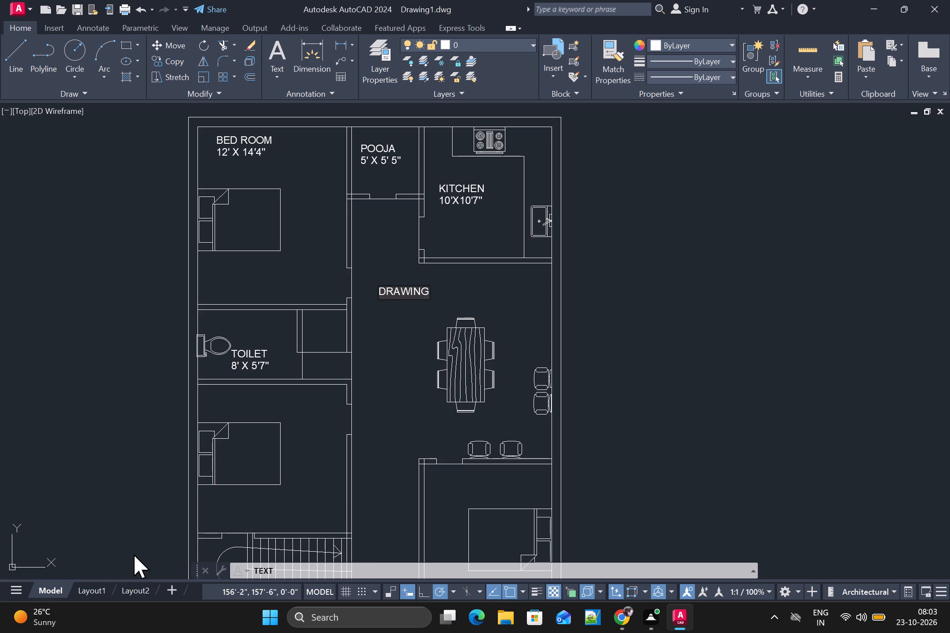
key("space")
key("Return")
type("15")
key("apostrophe")
type("9\"")
key("BackSpace")
type("\" X")
type("13")
key("apostrophe")
type("1\"")
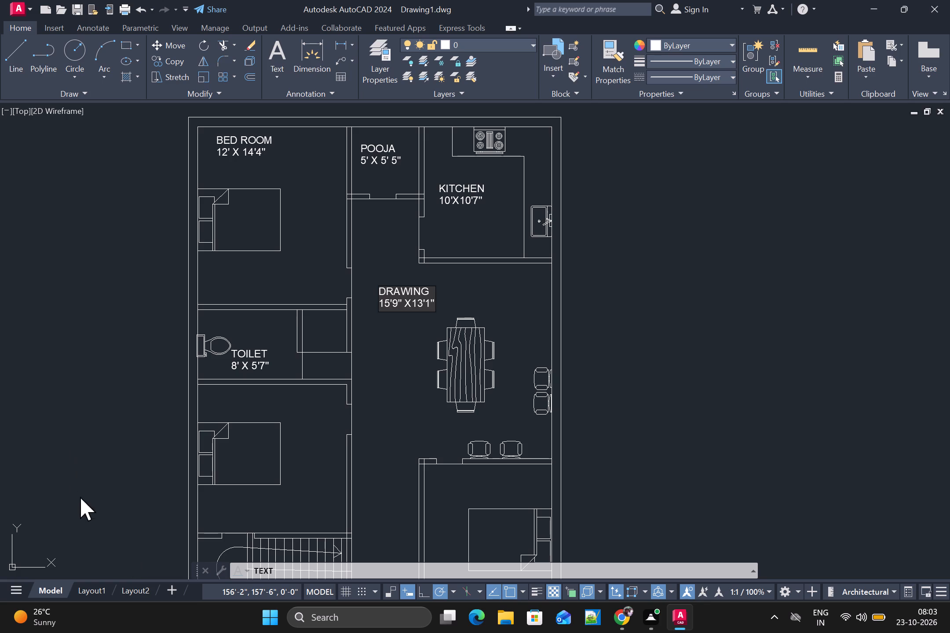
Label the lower-left bedroom BED ROOM below its bed, with 12' X 10' on a second line.
scroll(401, 331, "down", 1)
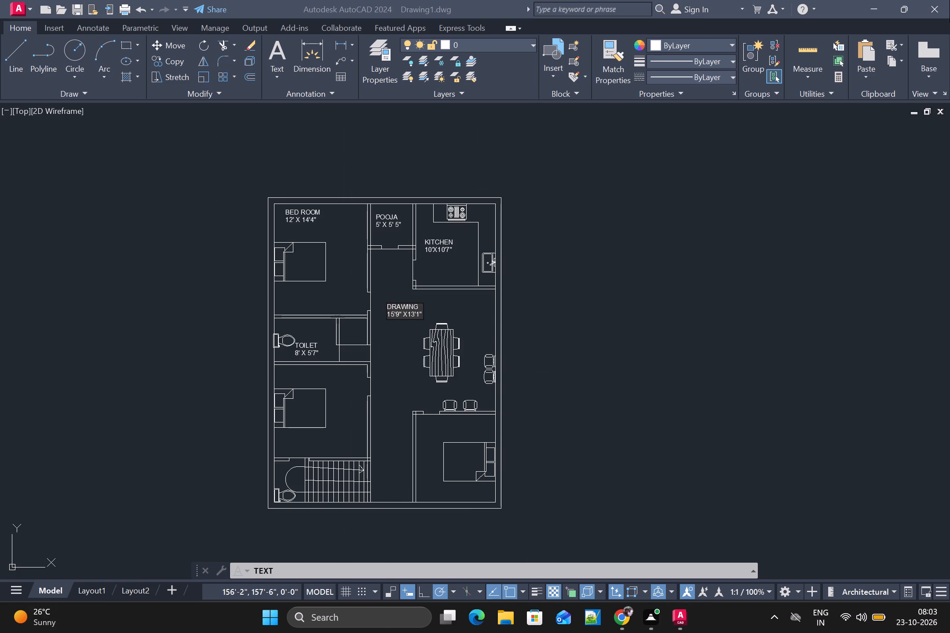
scroll(425, 396, "up", 1)
middle_click_drag(421, 397, 519, 269)
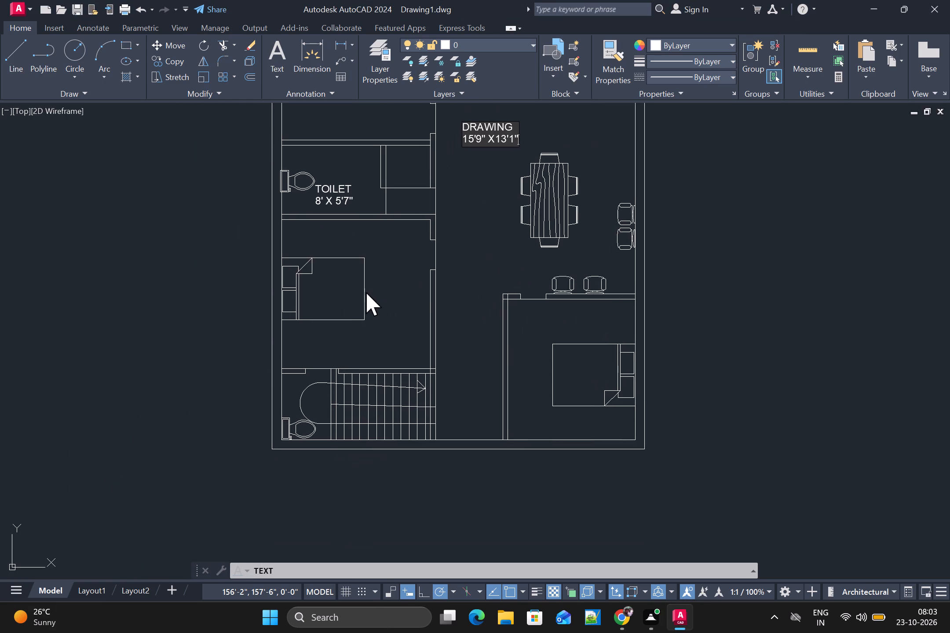
left_click(296, 338)
type("BED ROOM")
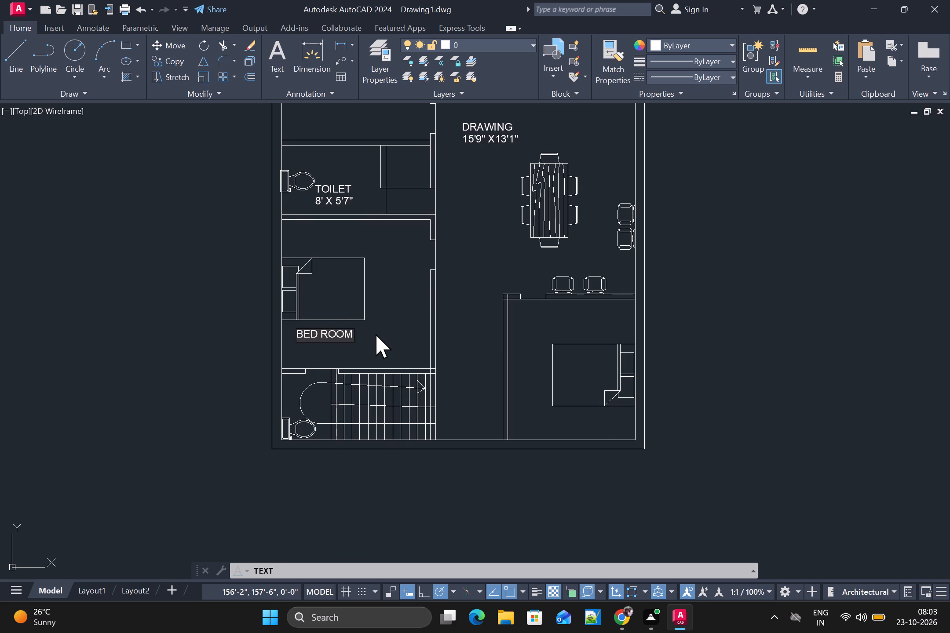
key("Return")
type("12'")
key("space")
type("X")
key("space")
type("10'")
Label the lower-right bedroom BED ROOM above its bed, with 11' X 13' 4" on a second line.
left_click(532, 315)
type("BED ROOM")
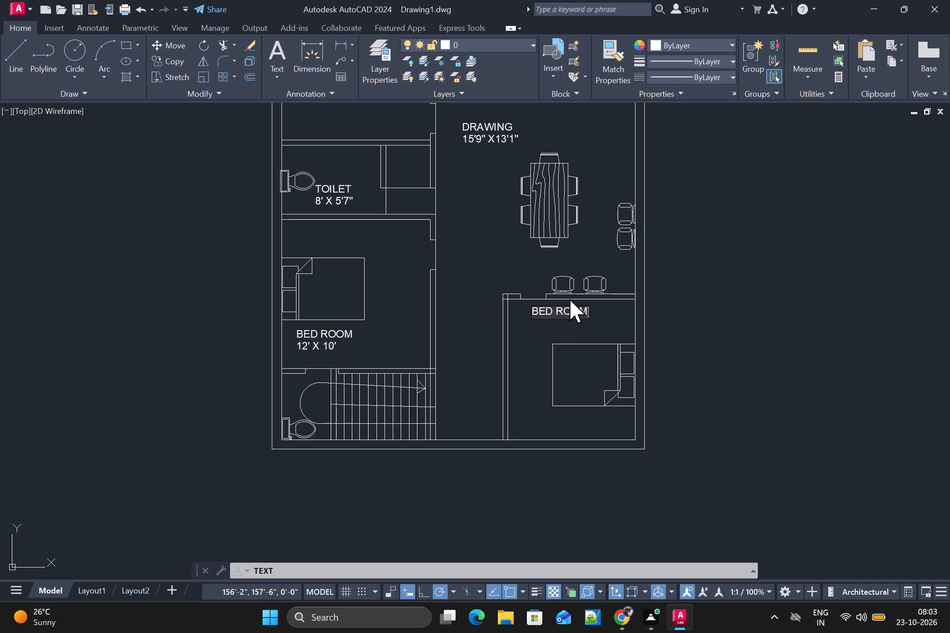
key("Return")
type("11'")
key("space")
key("x")
key("space")
type("13' 4\"")
Label the corridor between the staircase and the lower-right bedroom PASSAGE, with 4' WIDE on a second line.
left_click(445, 350)
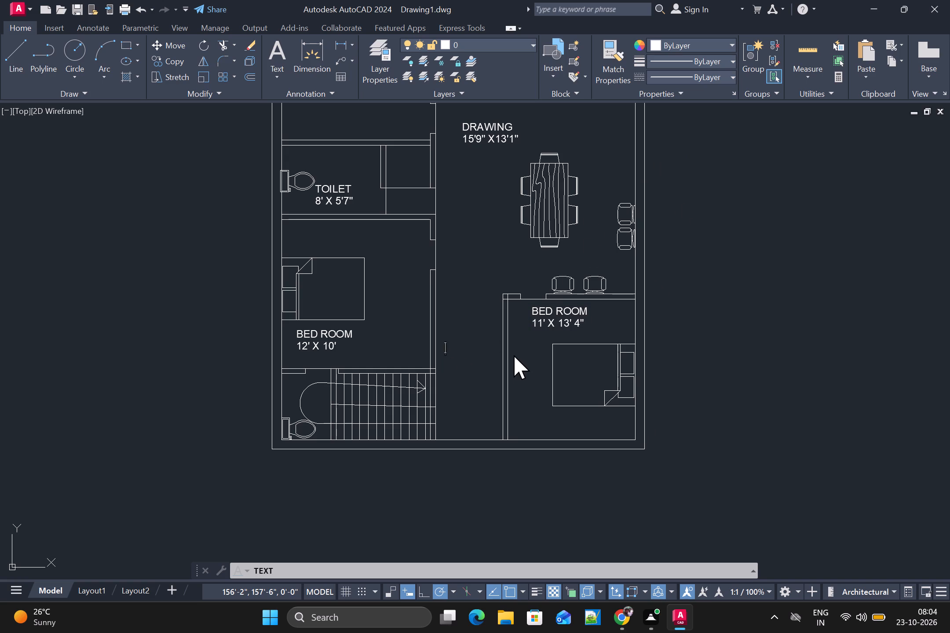
type("PAS")
type("SA")
type("GE")
key("Return")
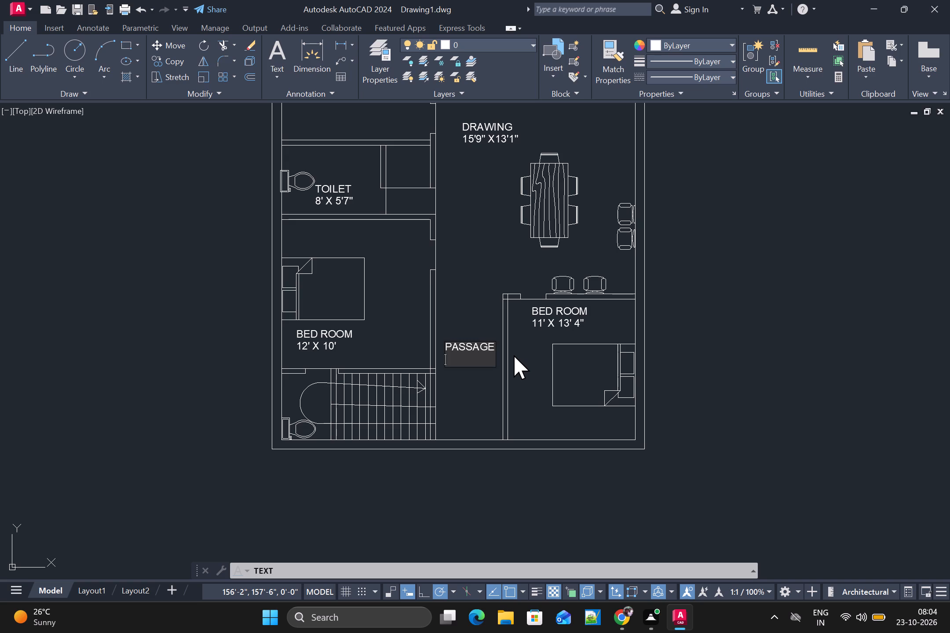
type("4' WIDE")
Review the complete floor plan, checking the room names and dimension labels across all rooms.
scroll(545, 307, "down", 1)
scroll(530, 227, "down", 1)
scroll(530, 227, "up", 1)
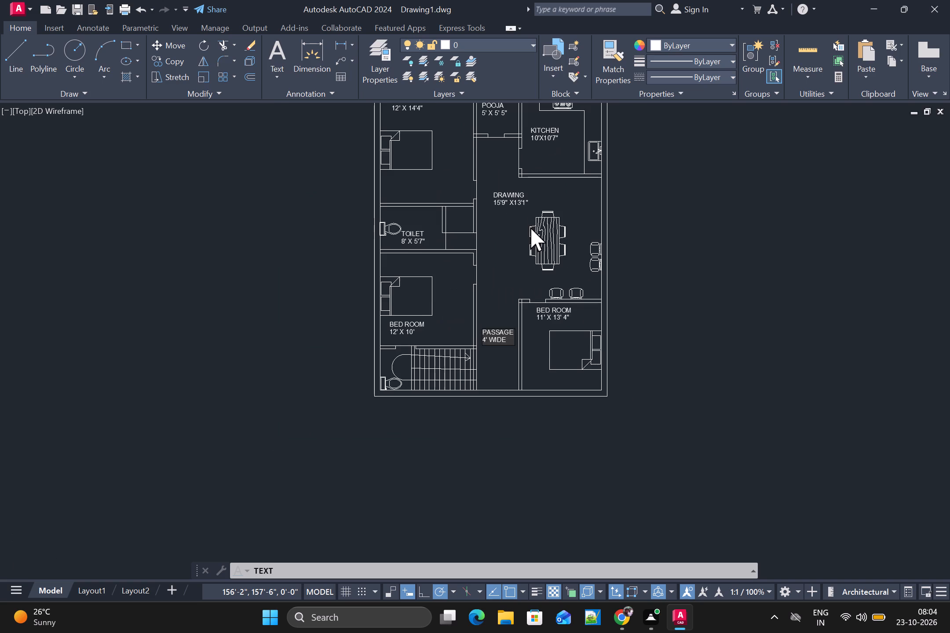
middle_click_drag(531, 231, 528, 246)
scroll(528, 246, "down", 1)
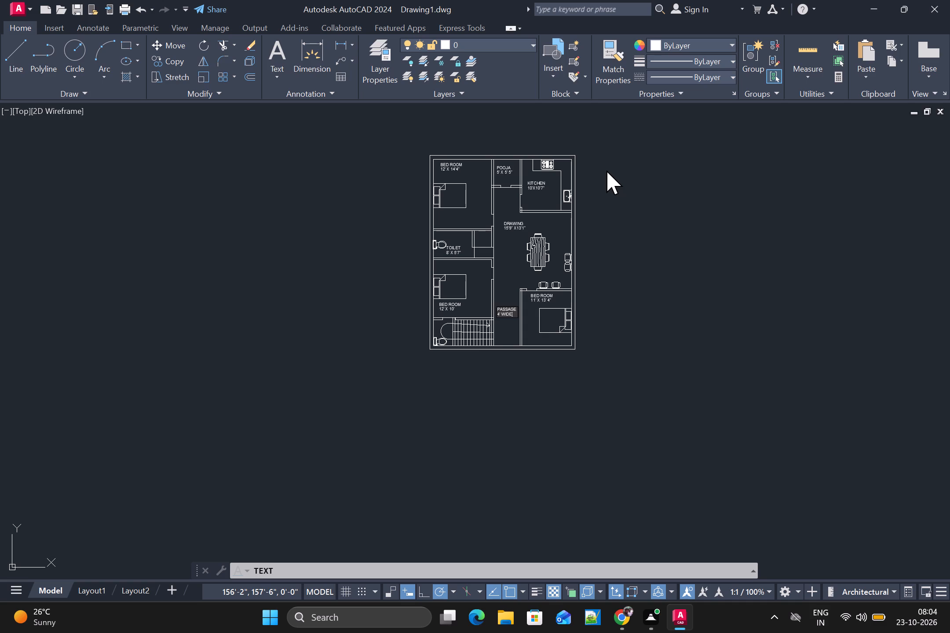
scroll(601, 234, "up", 1)
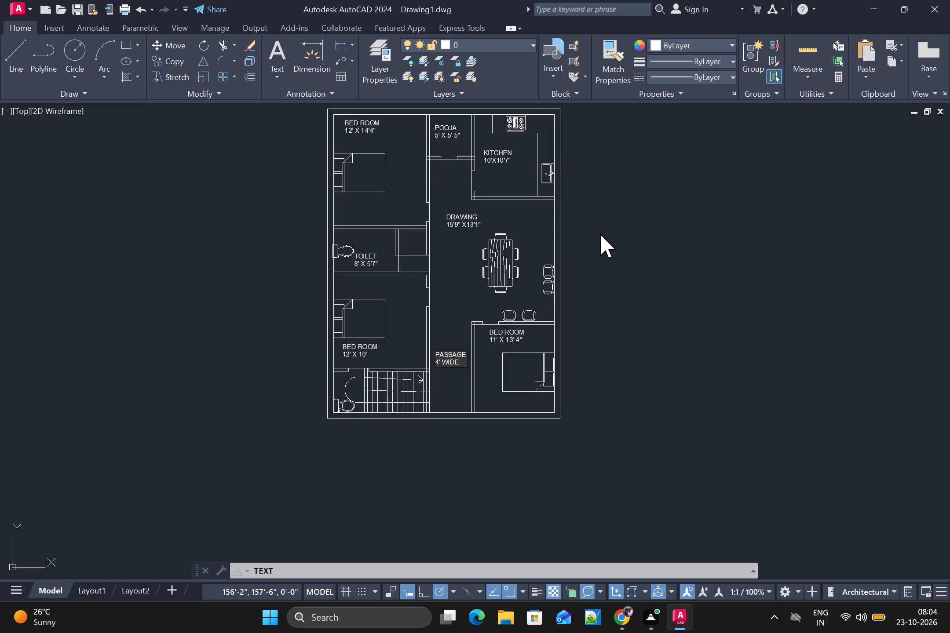
middle_click_drag(600, 234, 601, 266)
scroll(601, 265, "down", 1)
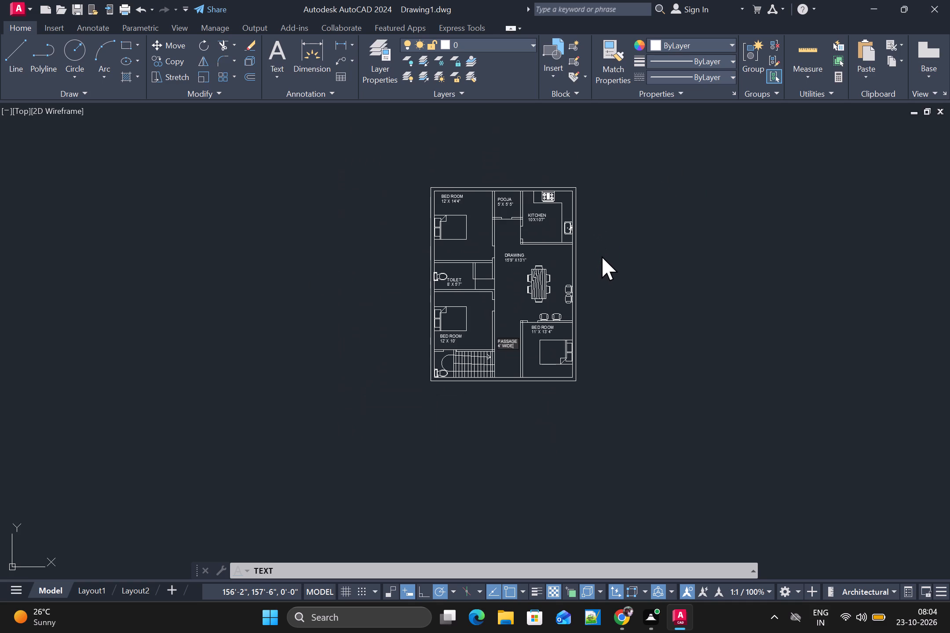
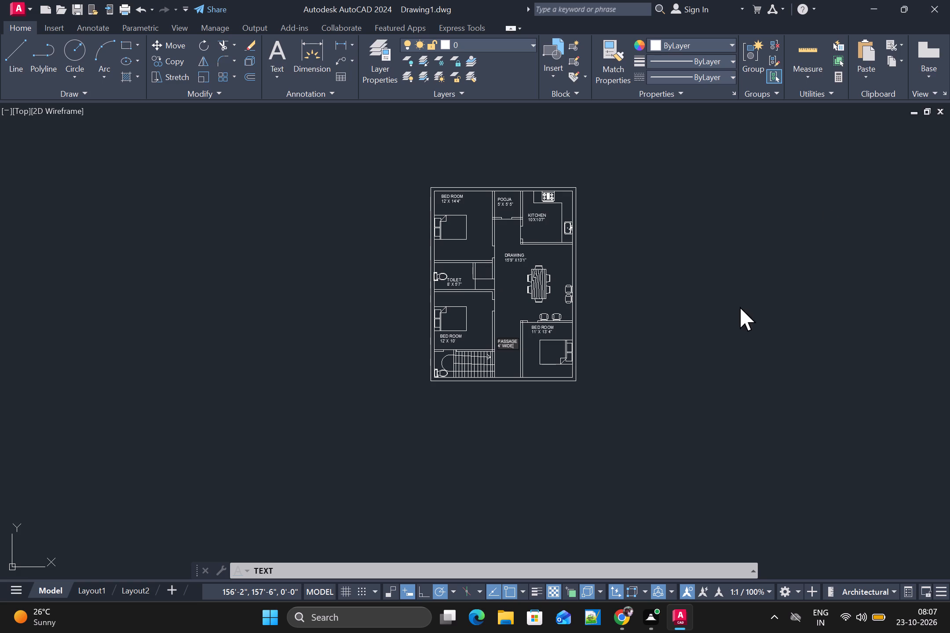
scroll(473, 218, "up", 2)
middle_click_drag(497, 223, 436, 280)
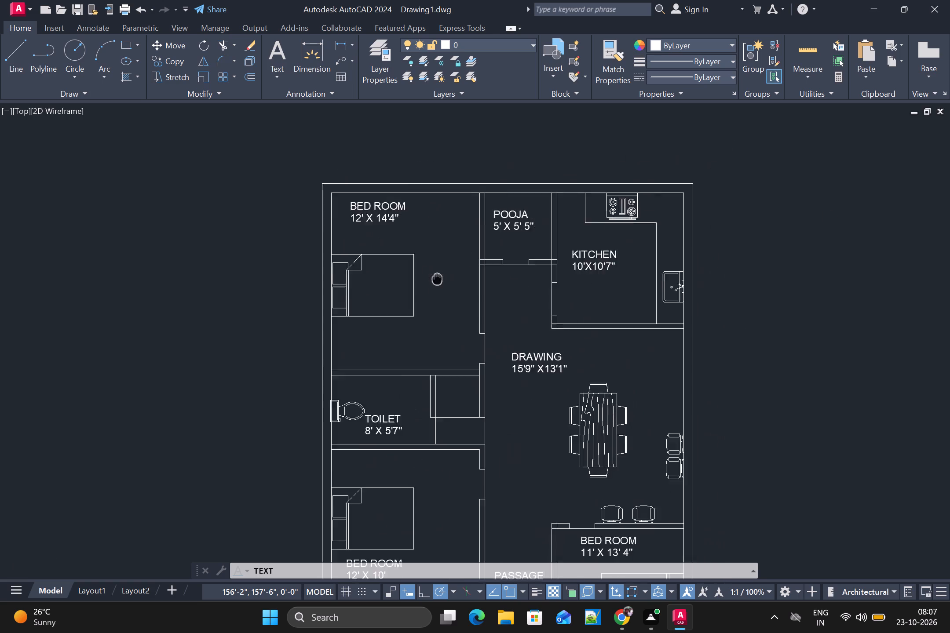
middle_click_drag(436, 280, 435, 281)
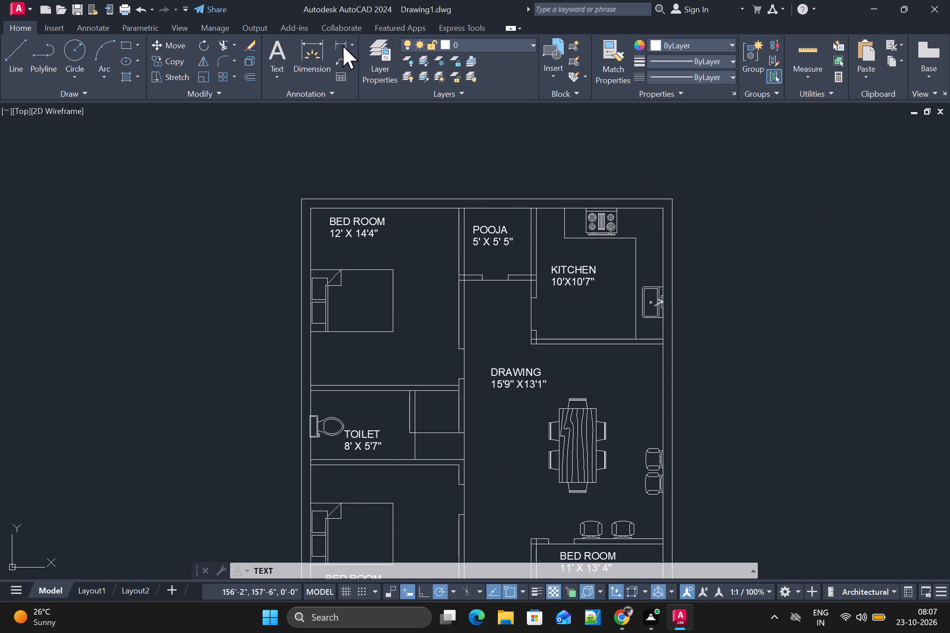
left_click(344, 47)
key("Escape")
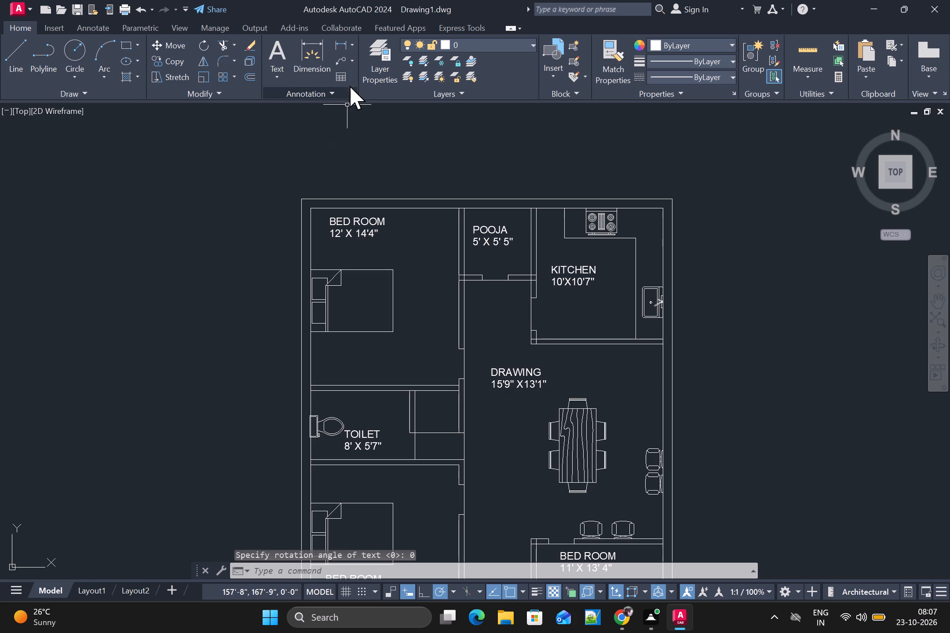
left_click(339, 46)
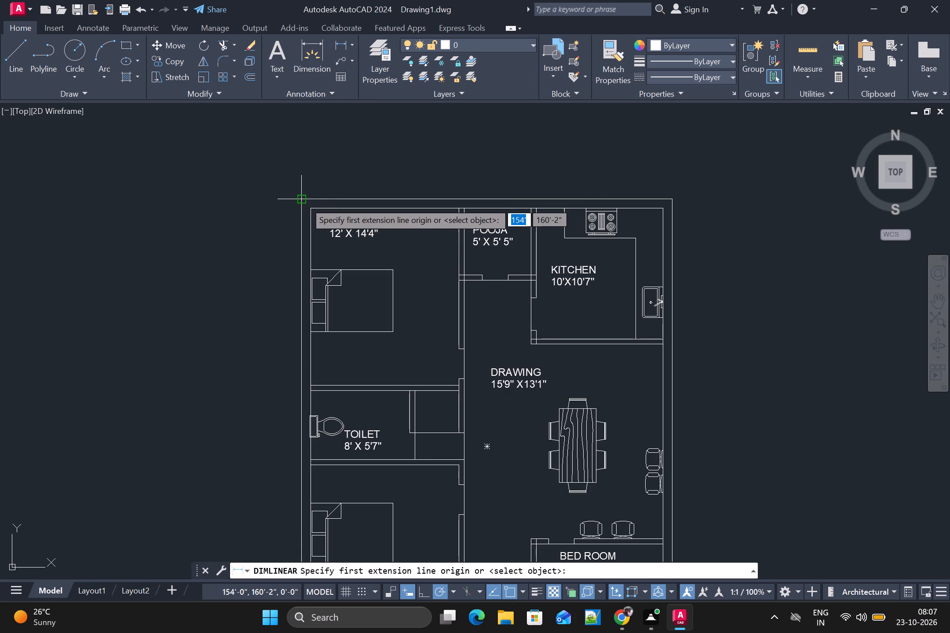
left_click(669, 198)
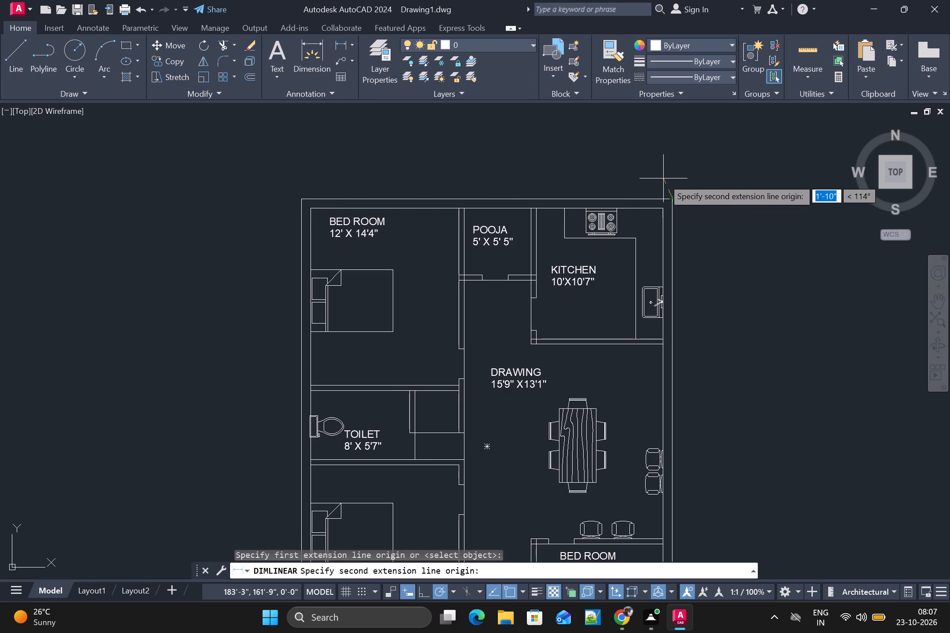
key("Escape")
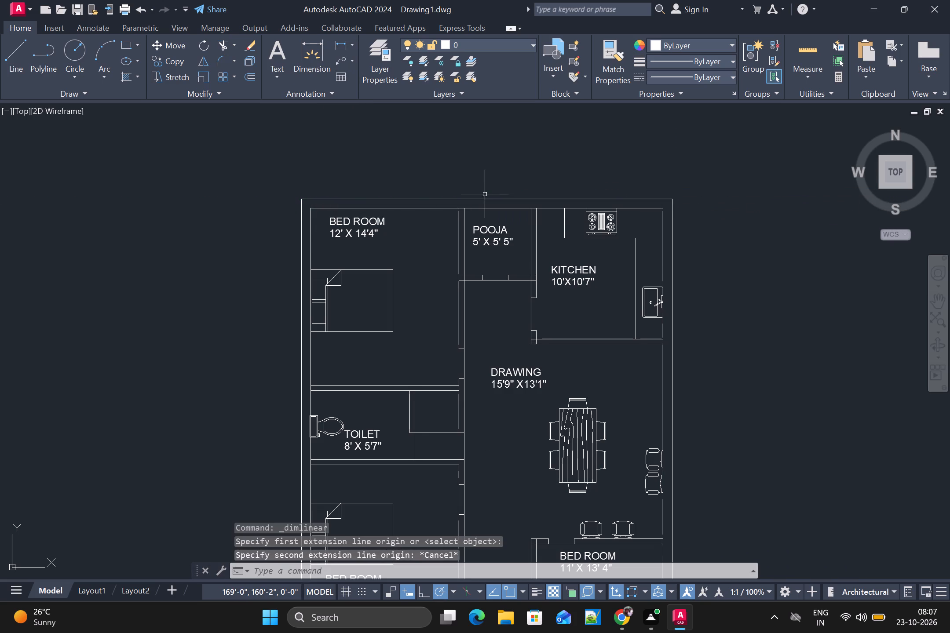
Add a linear dimension for the plan's overall width between the two top outer corners, placed above the upper outer wall.
left_click(342, 44)
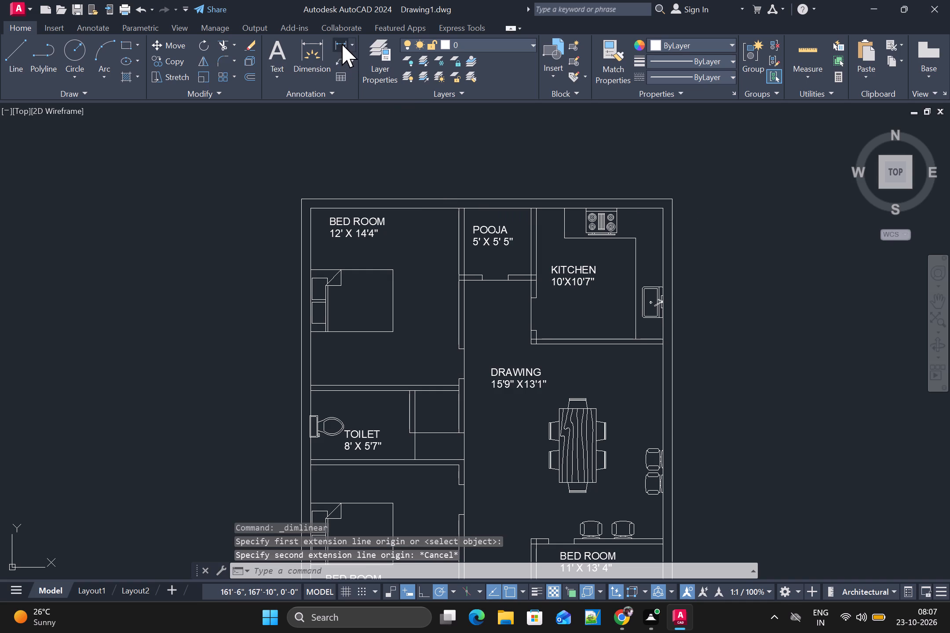
left_click(302, 201)
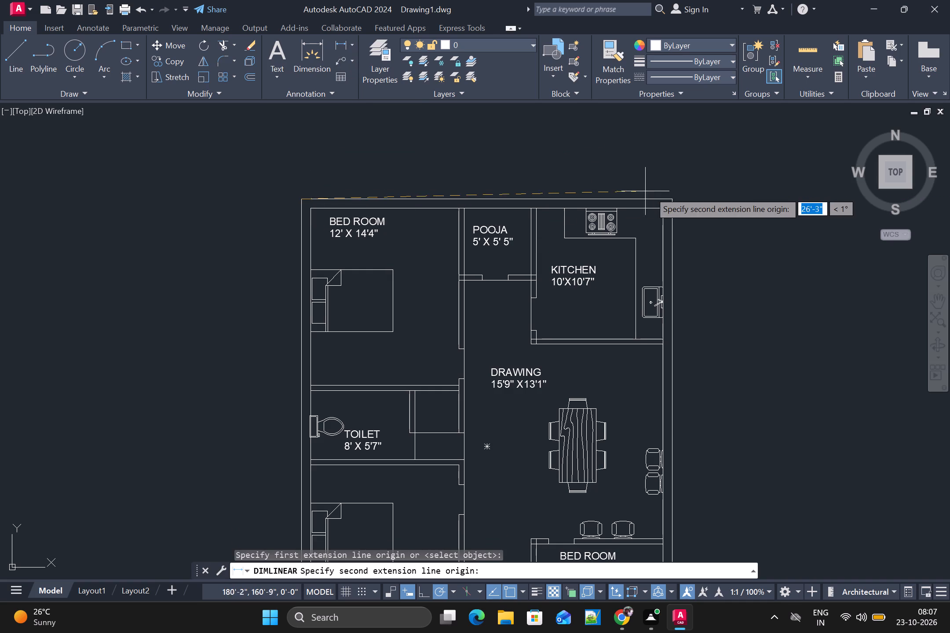
left_click(674, 199)
left_click(676, 175)
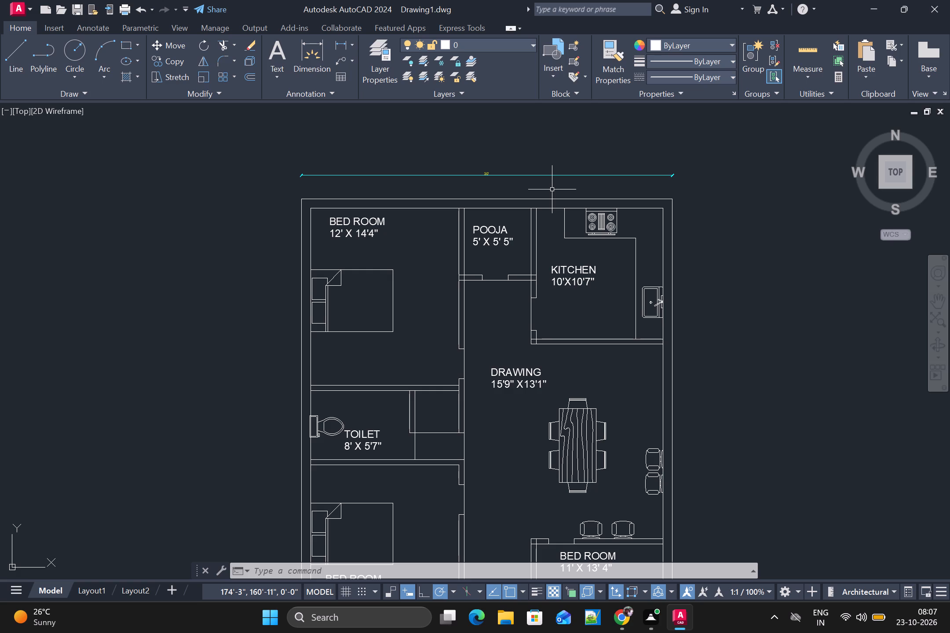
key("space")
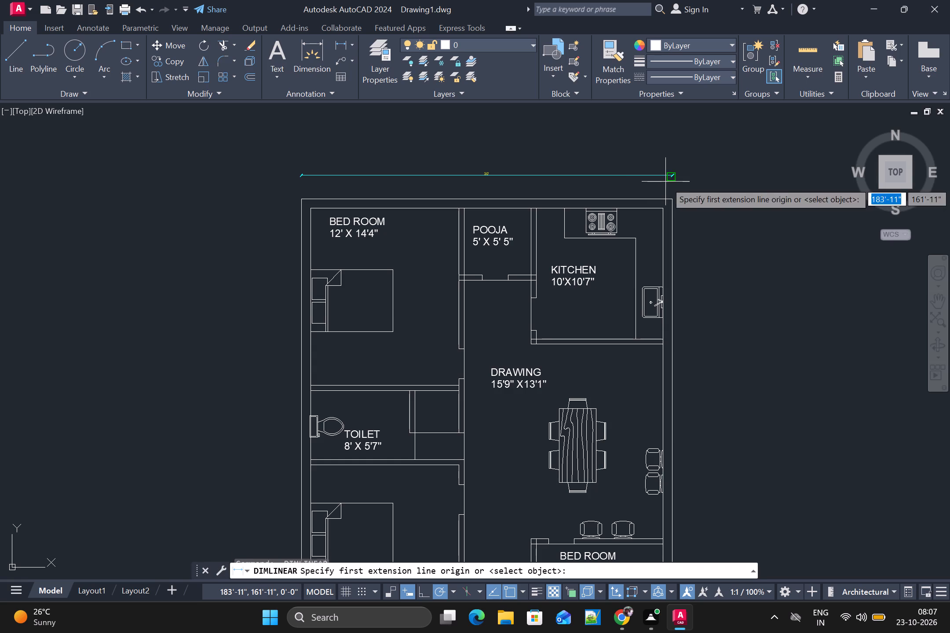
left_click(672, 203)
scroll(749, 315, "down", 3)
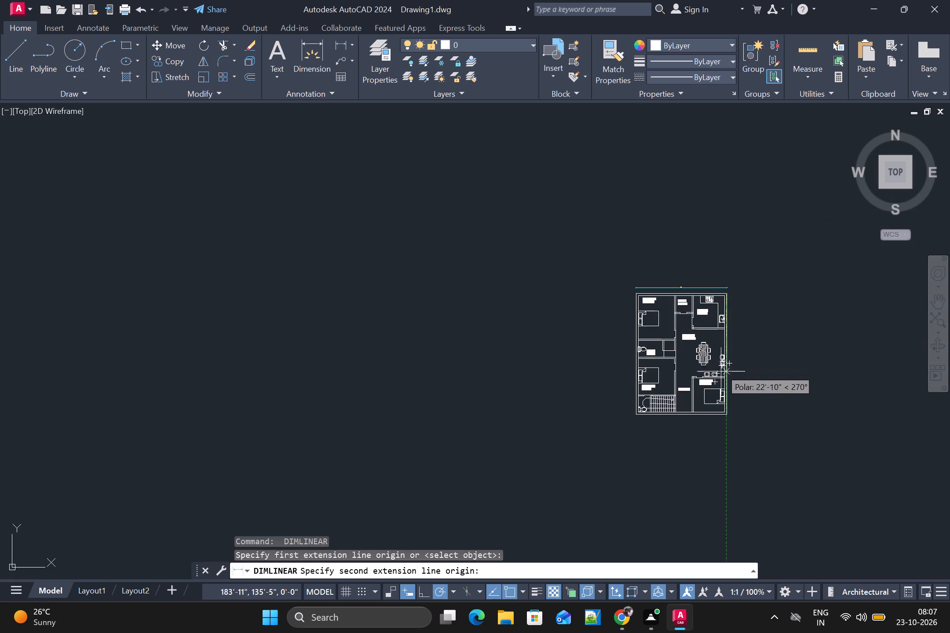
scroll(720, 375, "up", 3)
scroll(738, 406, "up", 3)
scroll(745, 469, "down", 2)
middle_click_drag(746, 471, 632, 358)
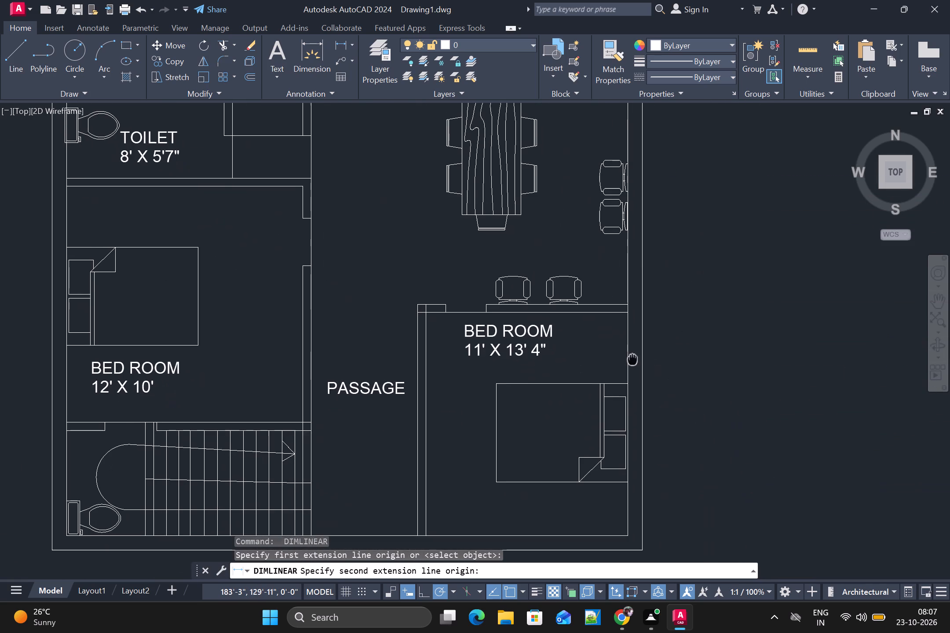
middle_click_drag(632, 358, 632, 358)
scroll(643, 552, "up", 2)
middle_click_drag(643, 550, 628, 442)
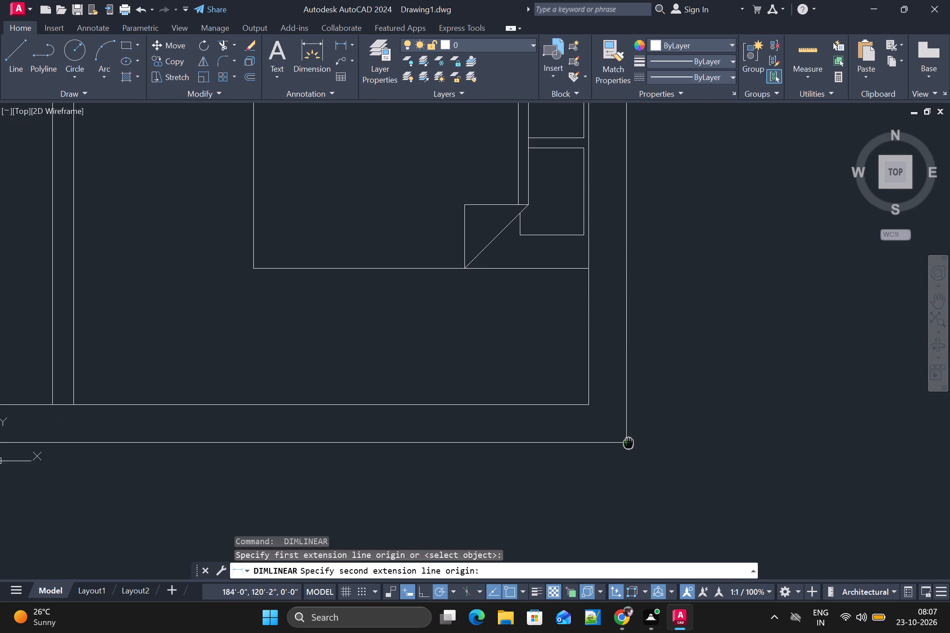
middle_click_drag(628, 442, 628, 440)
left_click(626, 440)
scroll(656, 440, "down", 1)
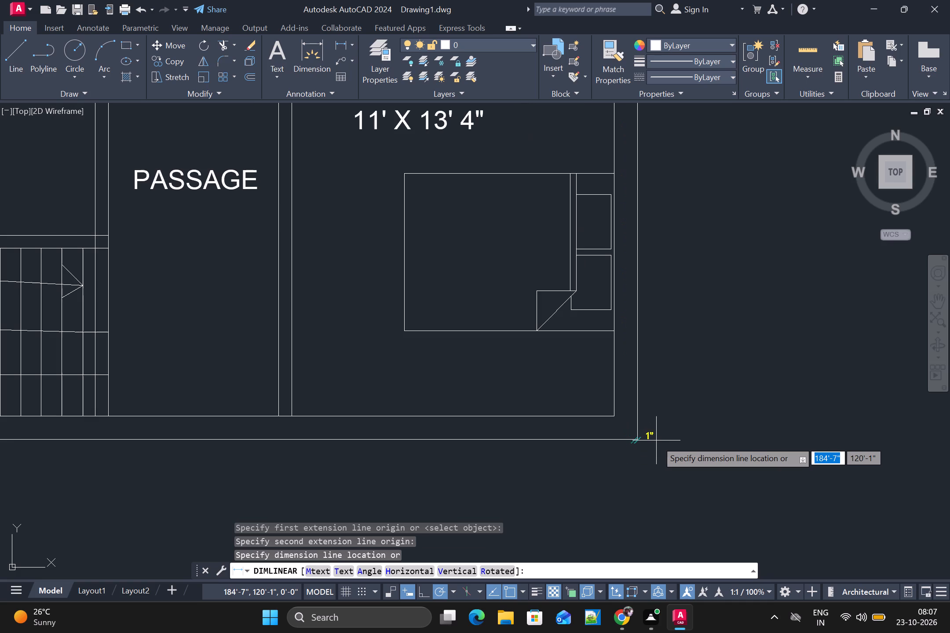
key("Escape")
Add a vertical linear dimension for the plan's overall length between the right-side outer corners, placed just outside the right outer wall.
key("space")
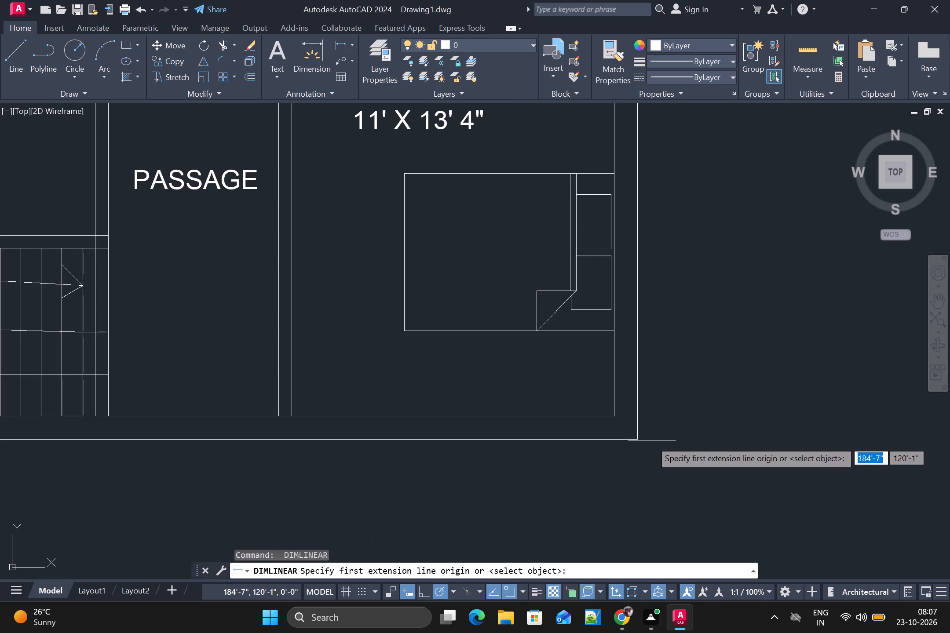
left_click(641, 440)
scroll(648, 392, "down", 2)
scroll(647, 355, "down", 3)
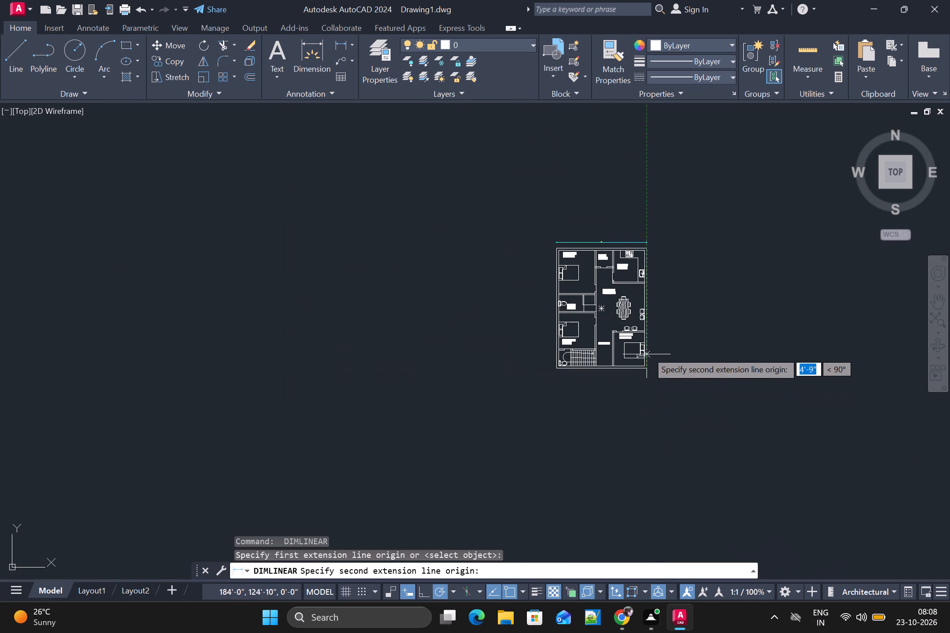
scroll(664, 265, "up", 3)
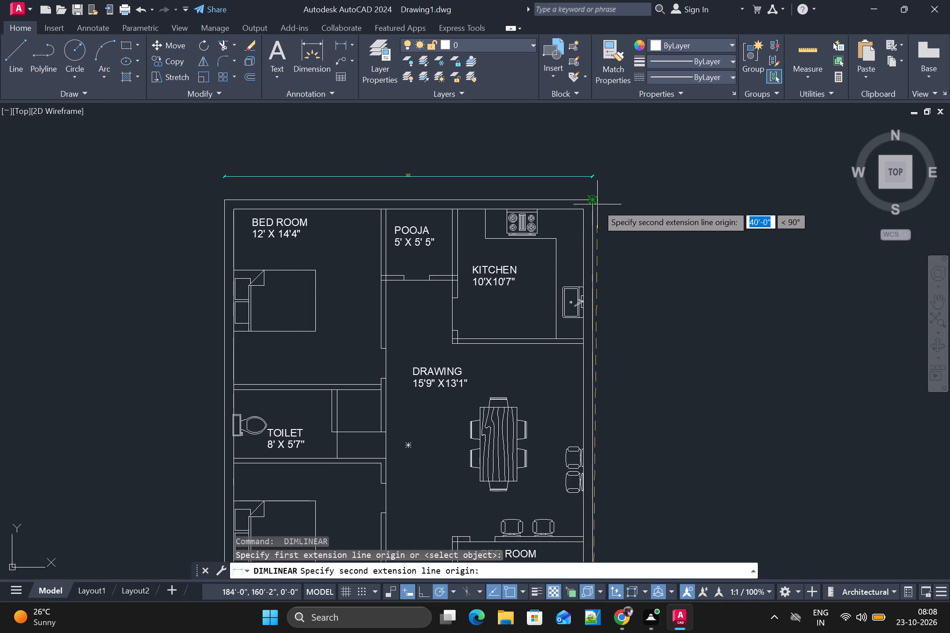
left_click(591, 201)
left_click(609, 202)
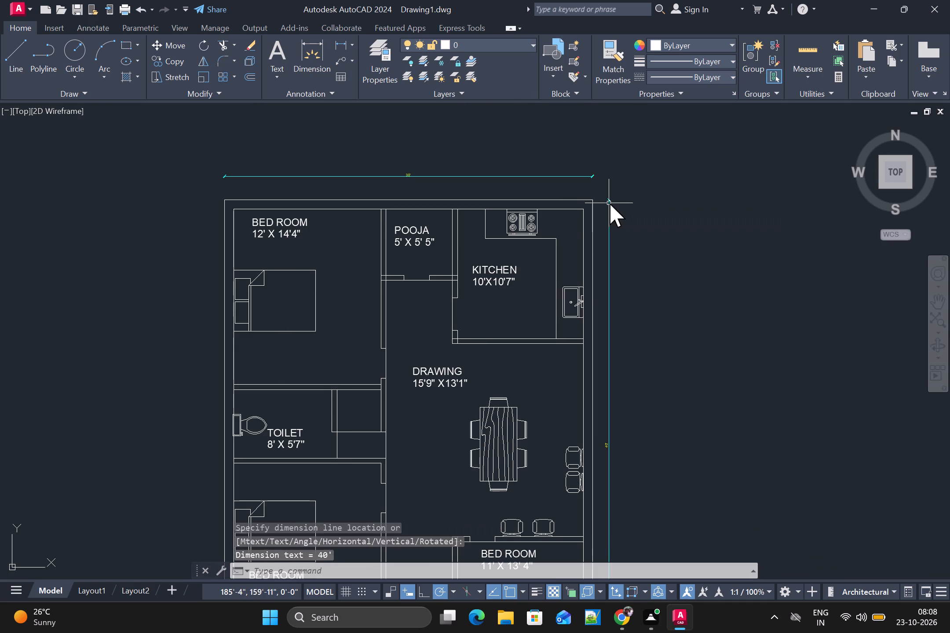
Set the text height of dimension style ISO-25 to 0'-10 1/2" and make that style current.
scroll(615, 294, "up", 1)
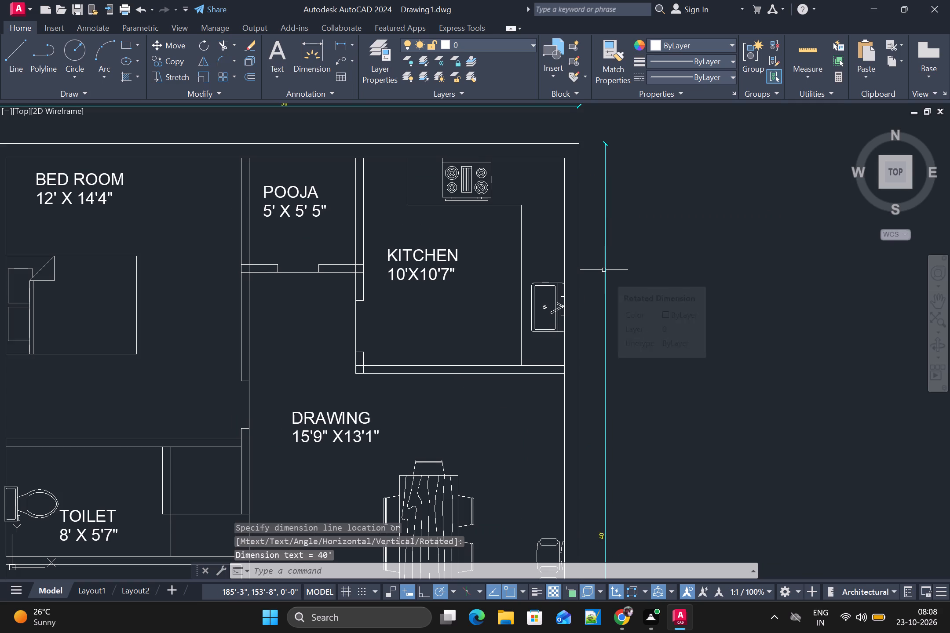
key("Escape")
key("d")
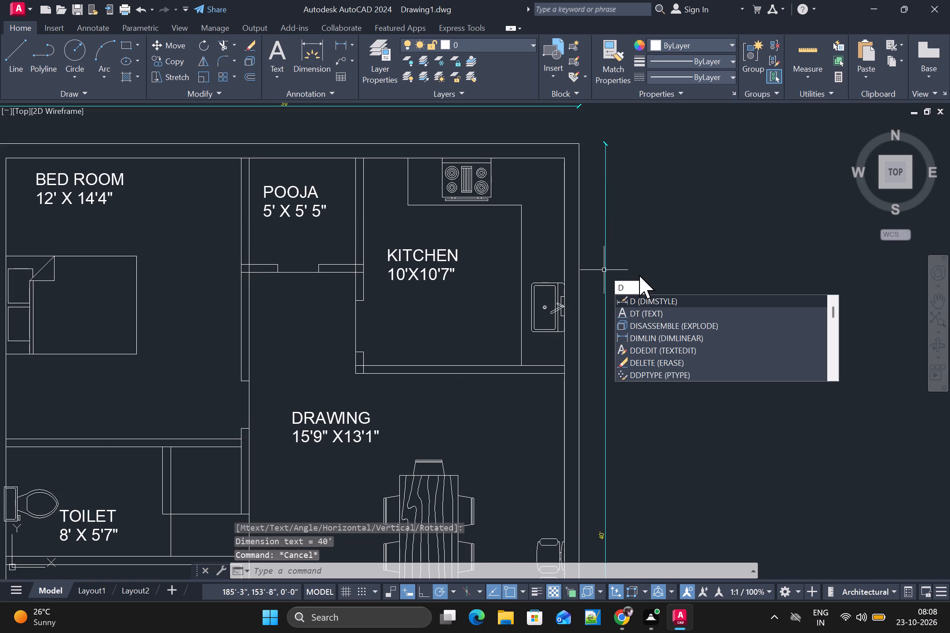
key("Return")
left_click(610, 271)
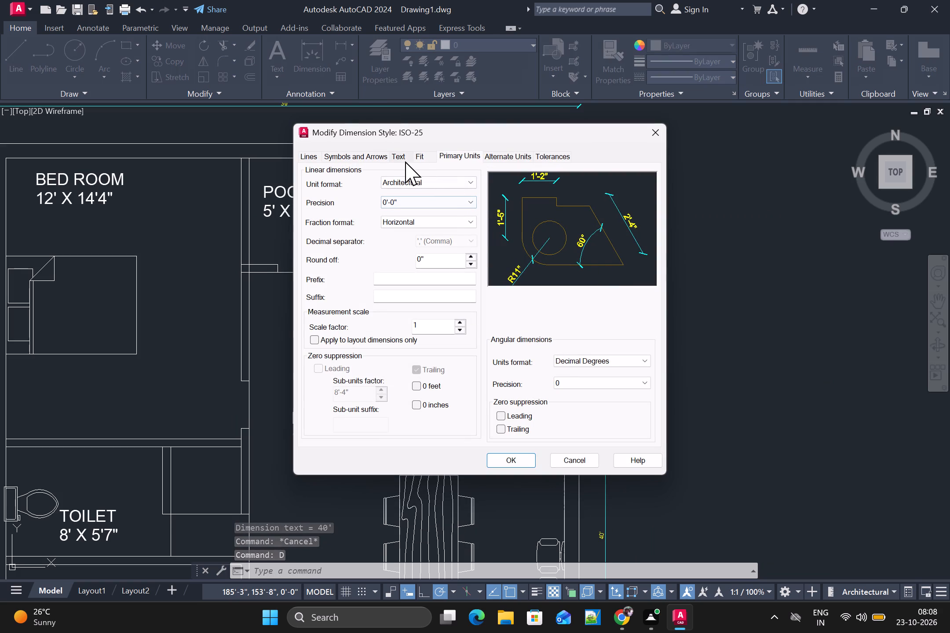
left_click(398, 158)
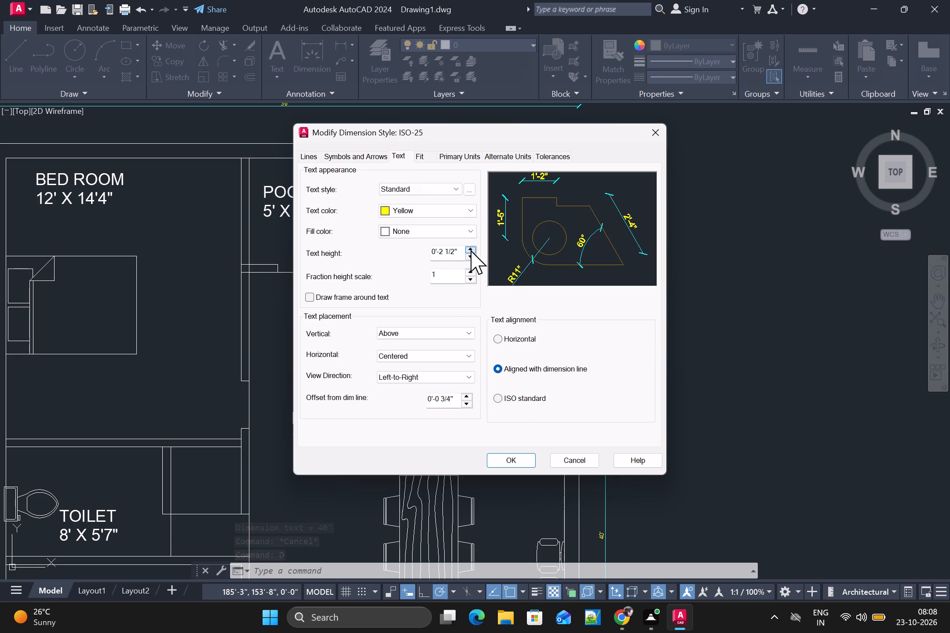
triple_click(471, 250)
triple_click(470, 250)
double_click(469, 250)
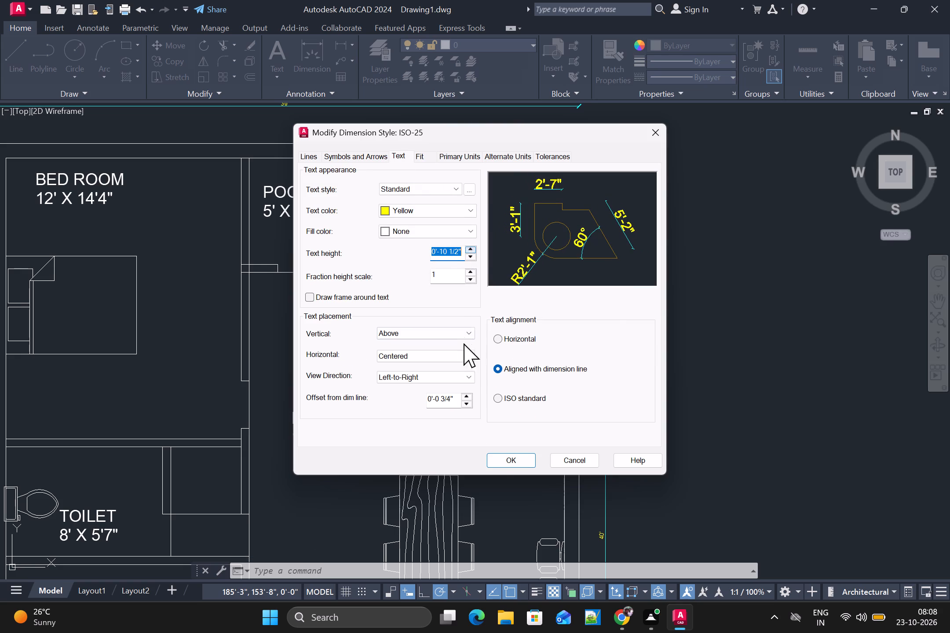
left_click(518, 454)
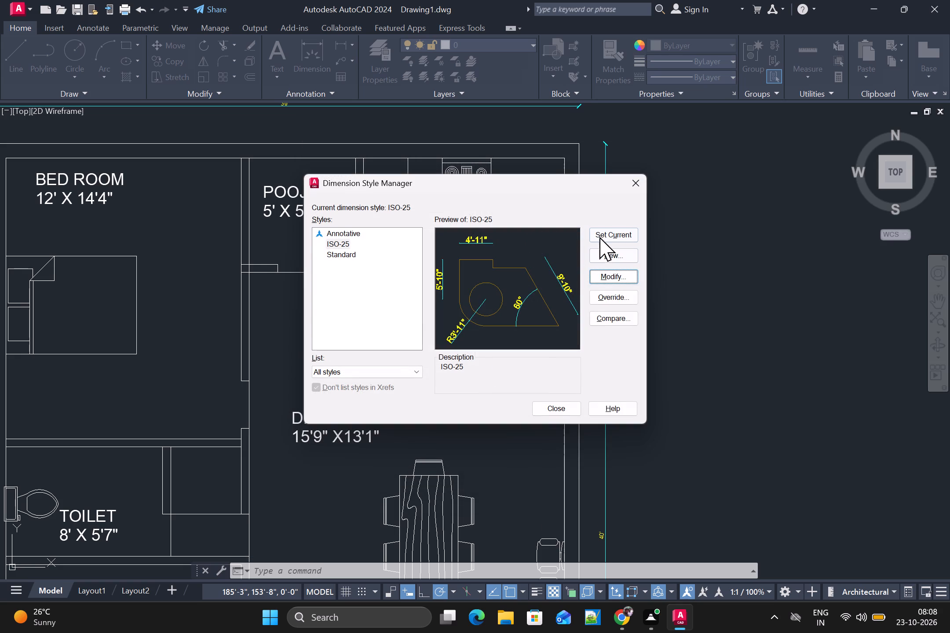
left_click(600, 236)
left_click(566, 408)
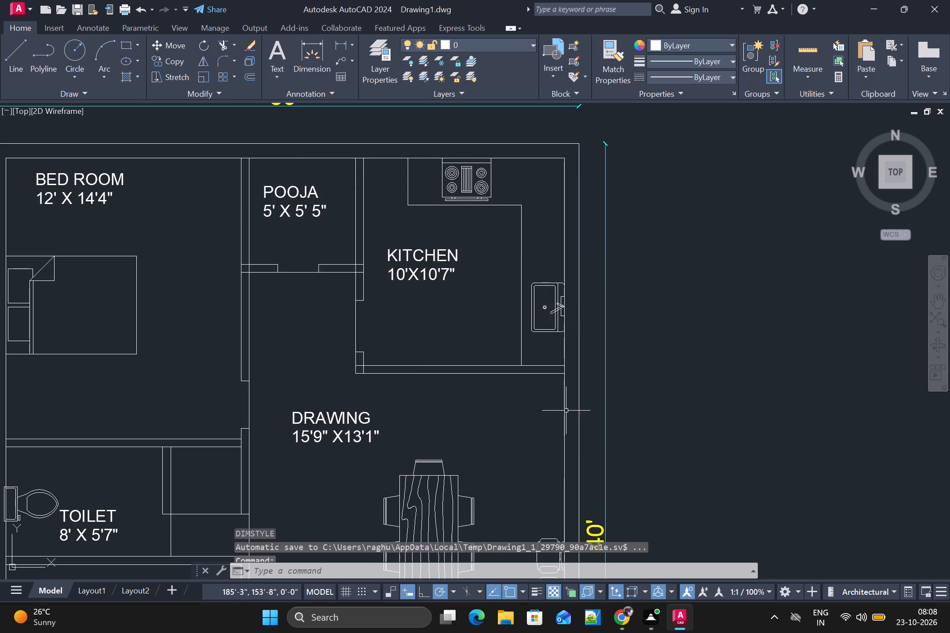
Review the complete floor plan with its overall width and length dimensions, checking their text size and placement.
scroll(566, 411, "down", 3)
scroll(547, 429, "up", 2)
middle_click_drag(547, 430, 609, 385)
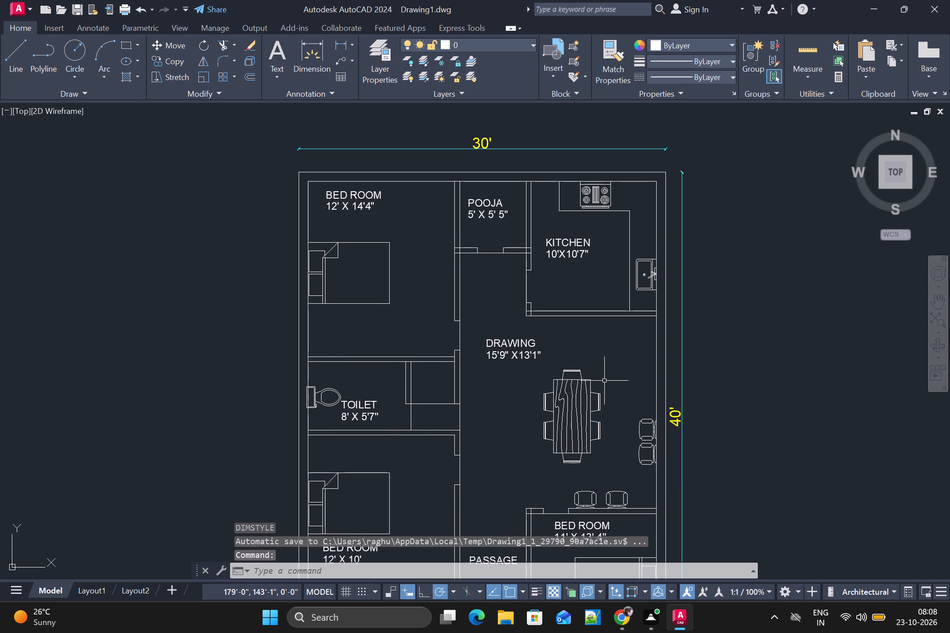
scroll(602, 381, "down", 2)
scroll(602, 381, "up", 1)
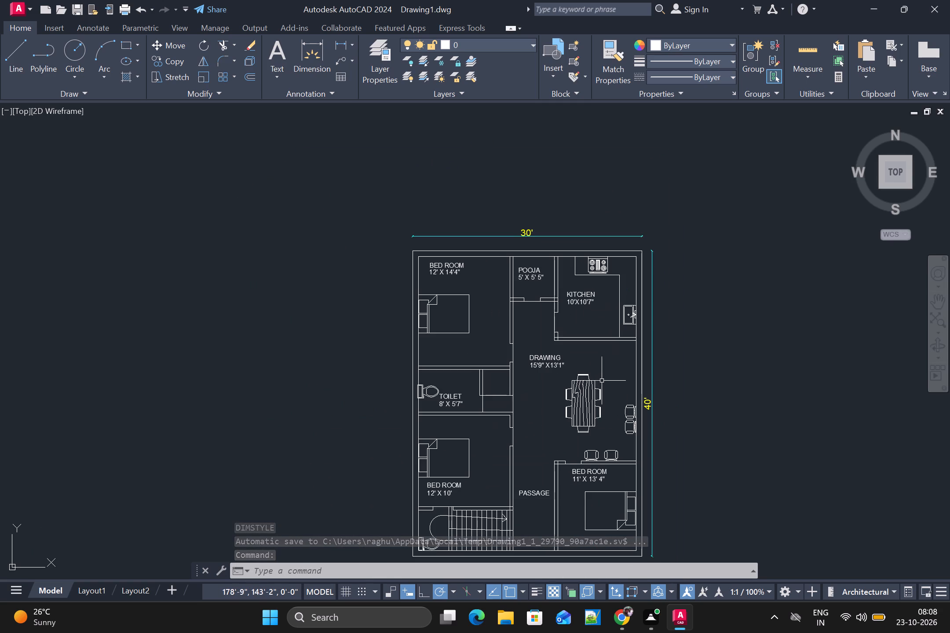
middle_click_drag(599, 386, 619, 352)
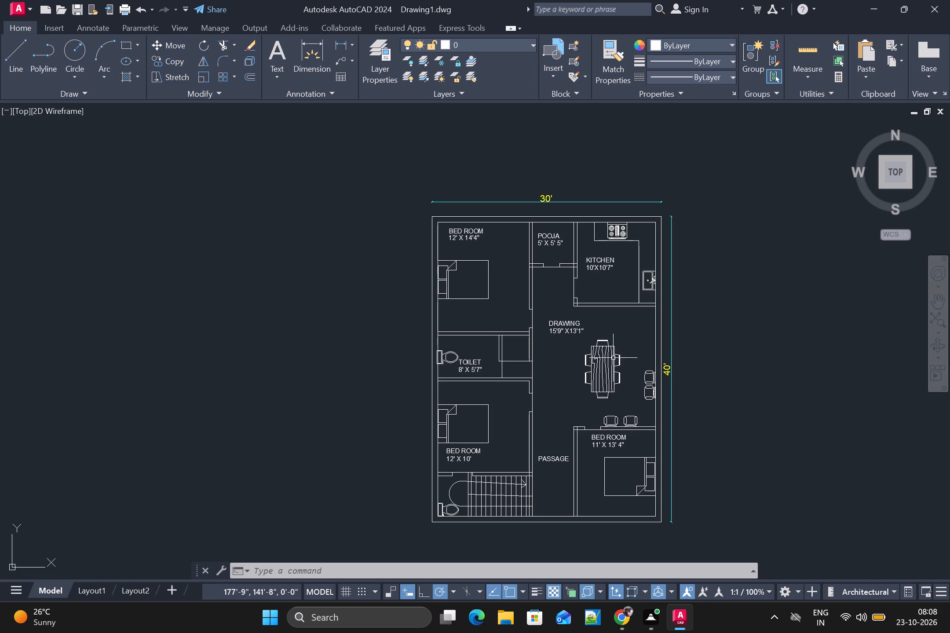
scroll(581, 434, "down", 1)
middle_click_drag(584, 449, 602, 347)
scroll(603, 346, "up", 1)
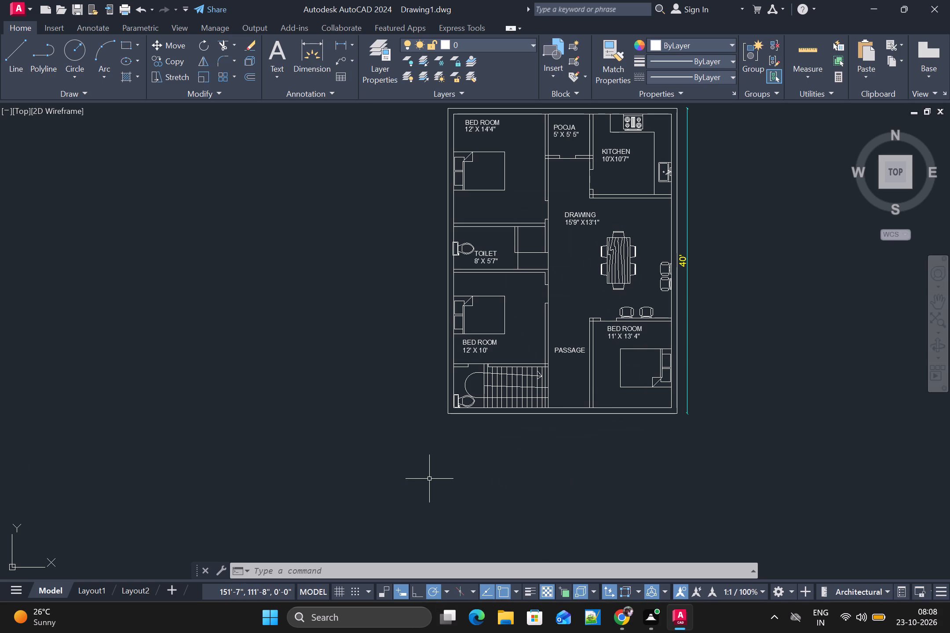
Add single-line text "PRO GROUND FLOOR PLAN" at rotation 0 just below the bottom outer wall, under the staircase area.
key("Escape")
left_click(479, 433)
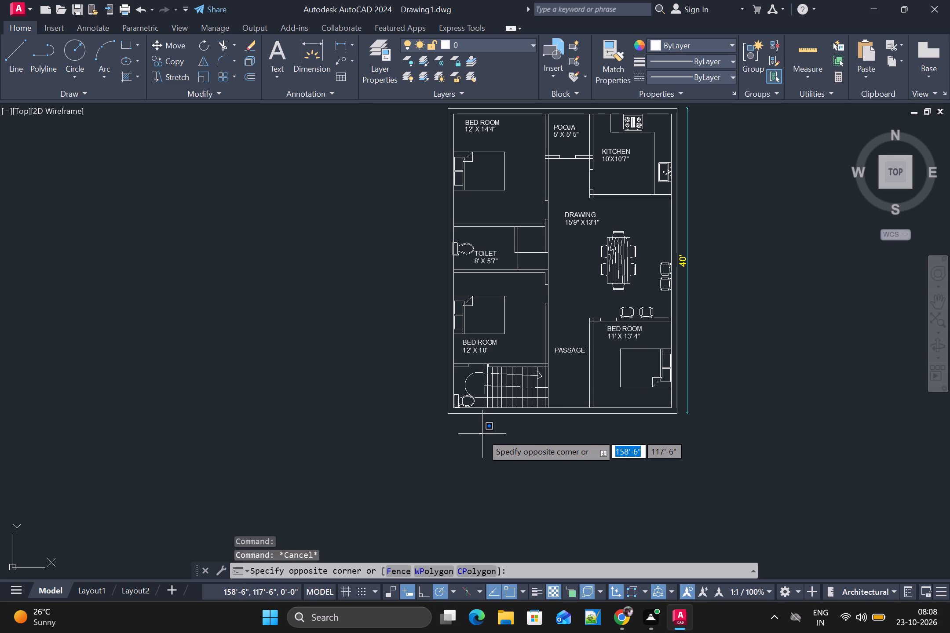
type("DT")
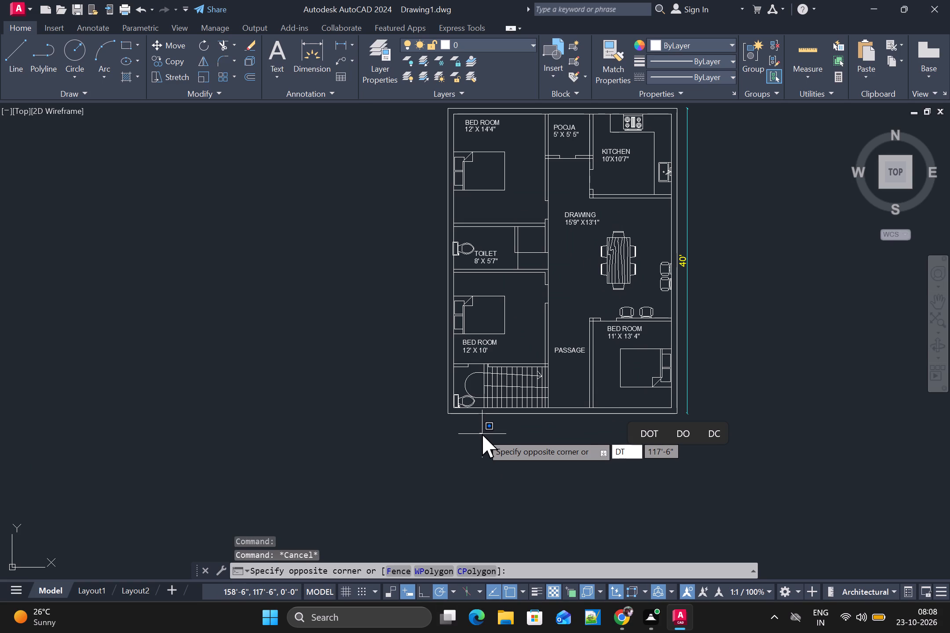
key("space")
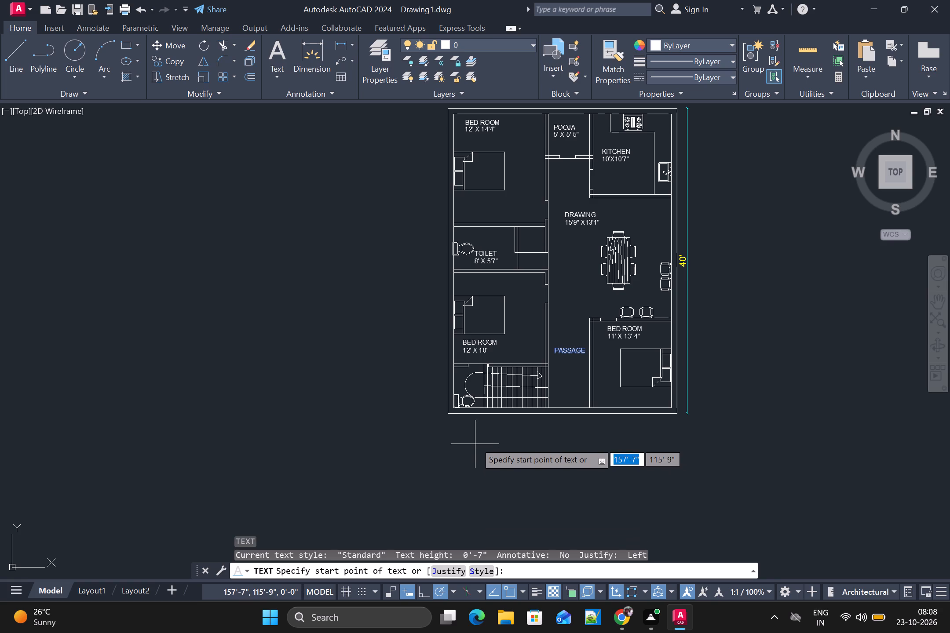
scroll(475, 433, "up", 2)
left_click(475, 405)
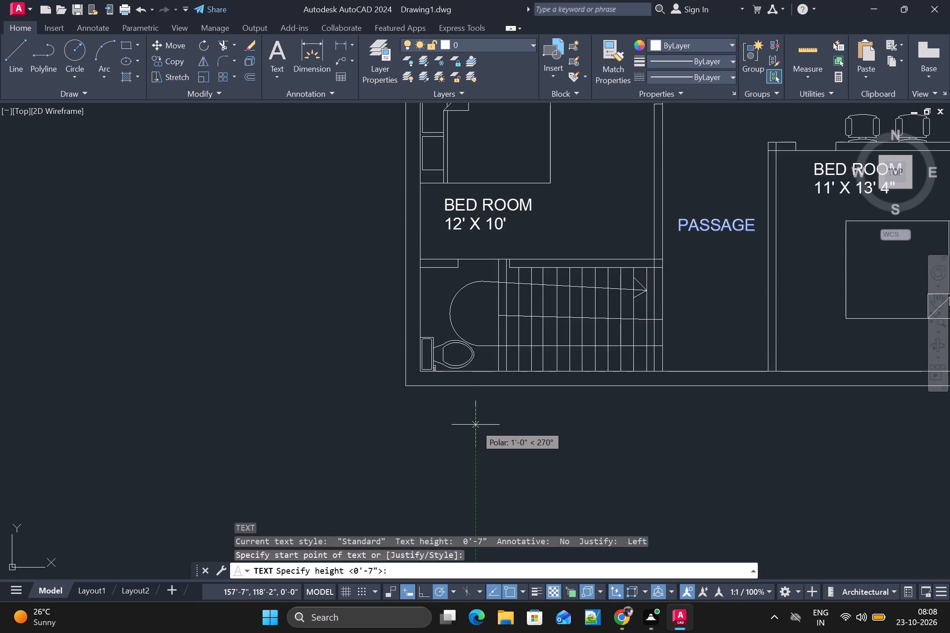
scroll(475, 418, "up", 2)
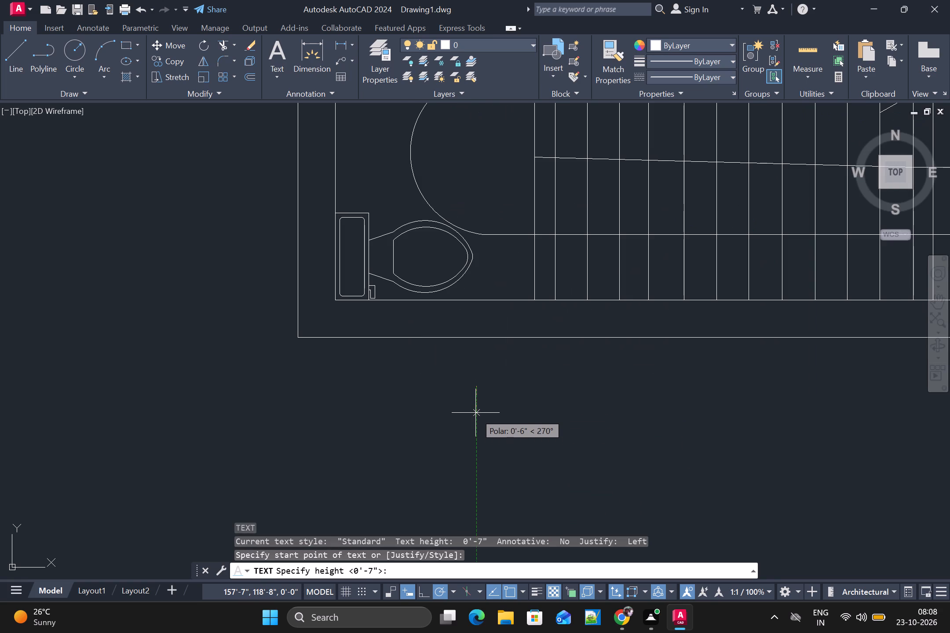
left_click(475, 418)
key("0")
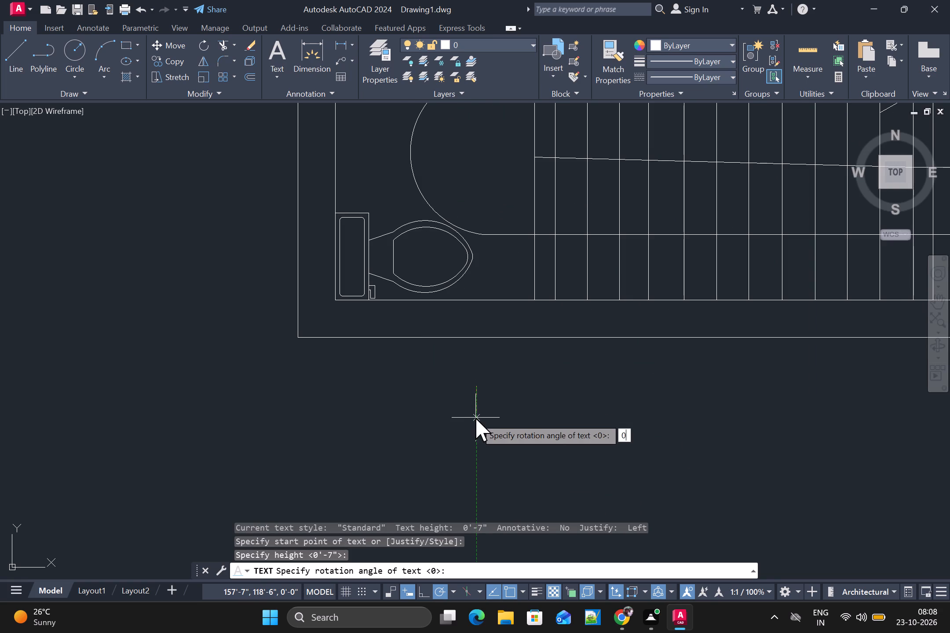
key("Return")
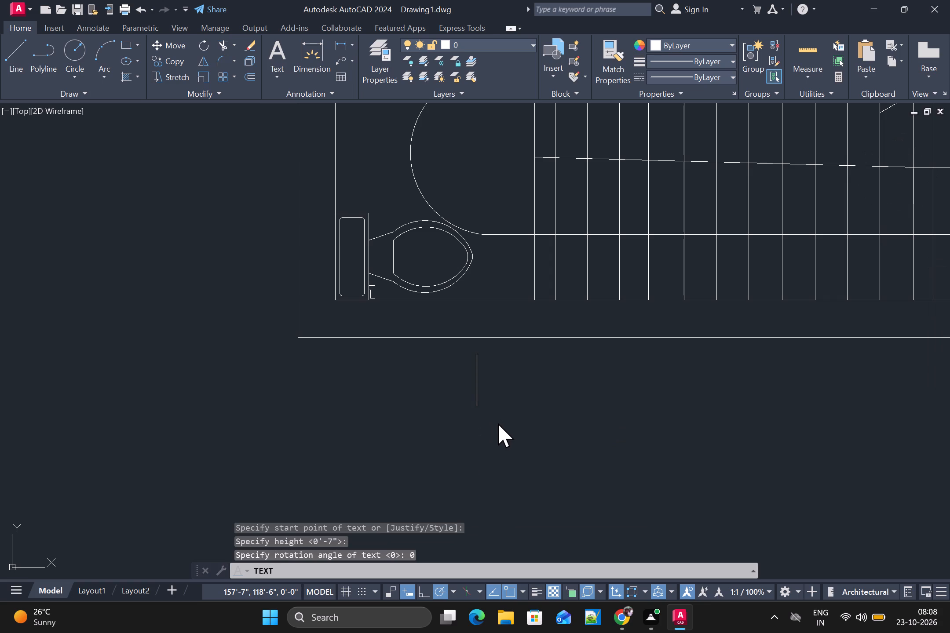
type("PRO")
key("space")
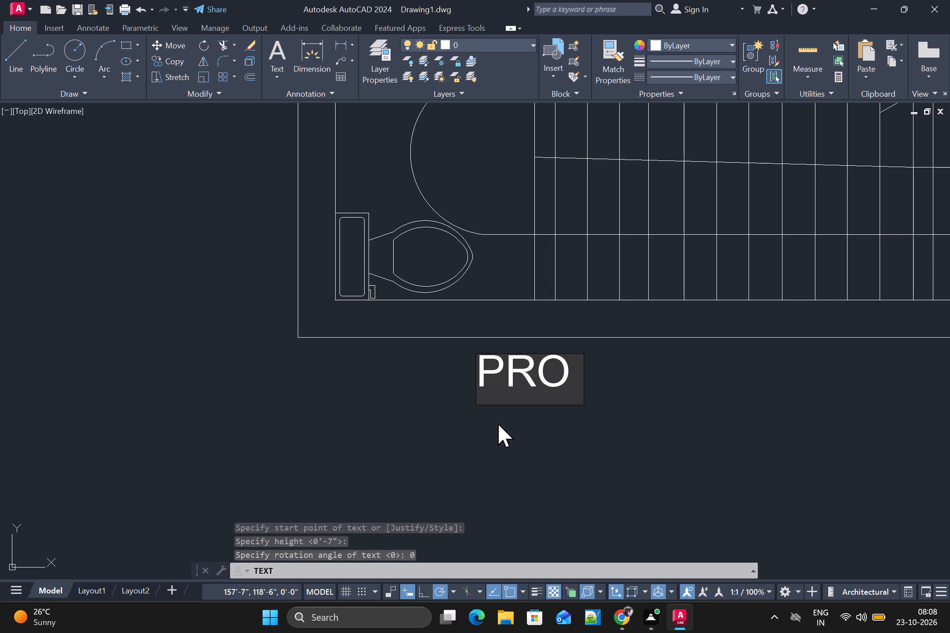
type("GROUND FLOOR PLAN")
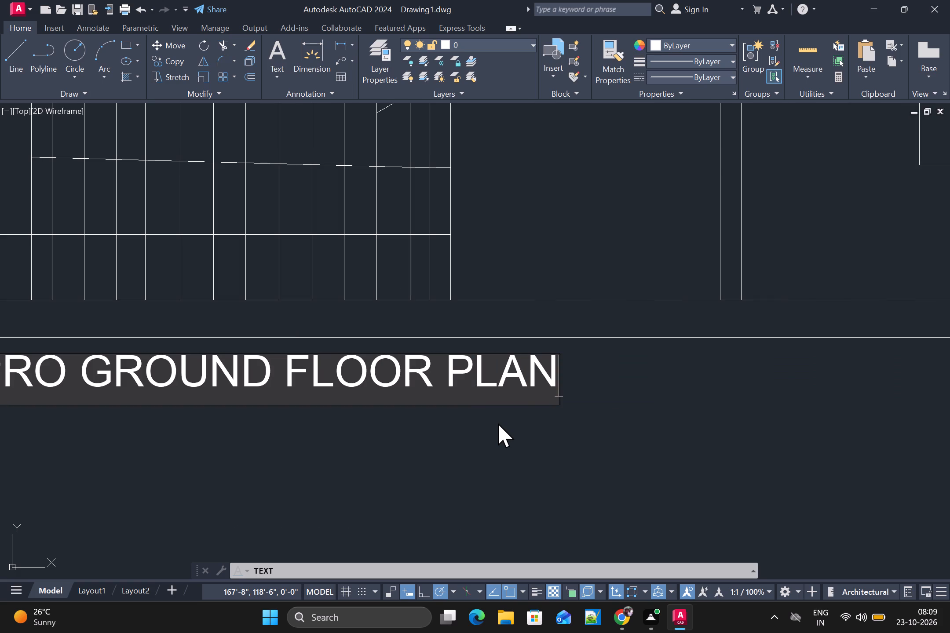
scroll(493, 426, "down", 3)
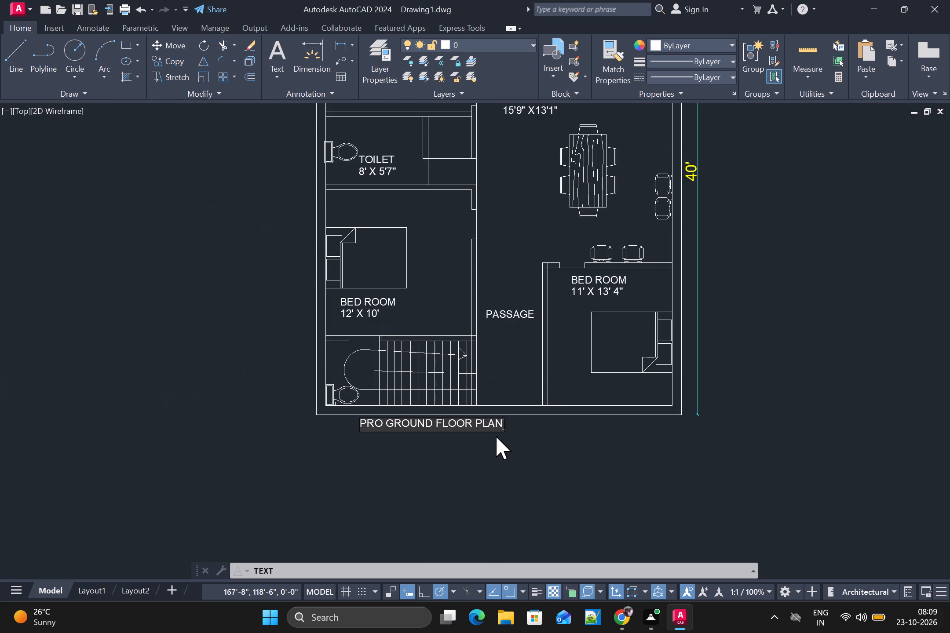
left_click(512, 437)
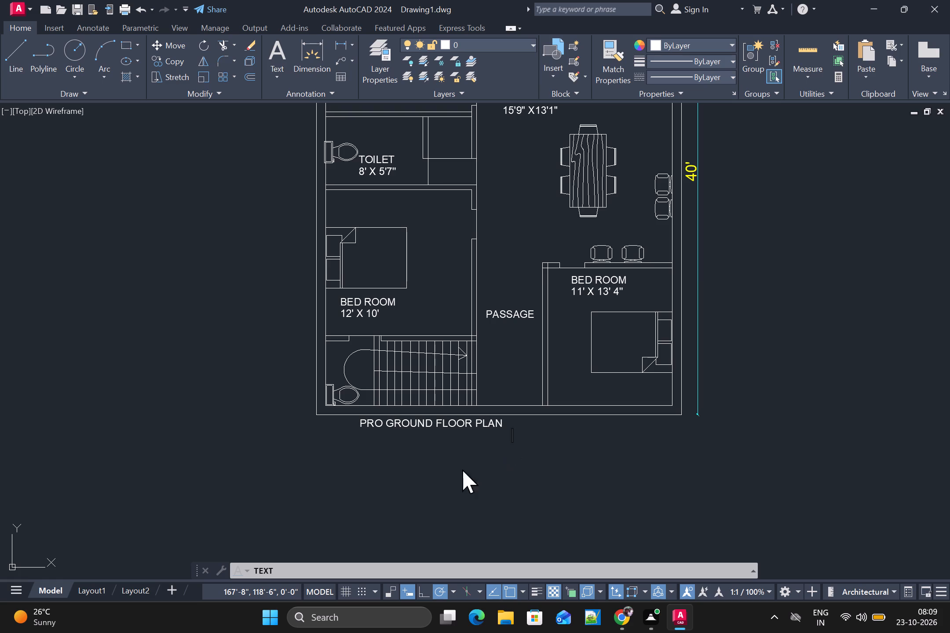
Review the whole floor plan, checking the room labels, the overall dimensions and the title beneath it.
scroll(496, 422, "down", 2)
scroll(531, 282, "up", 1)
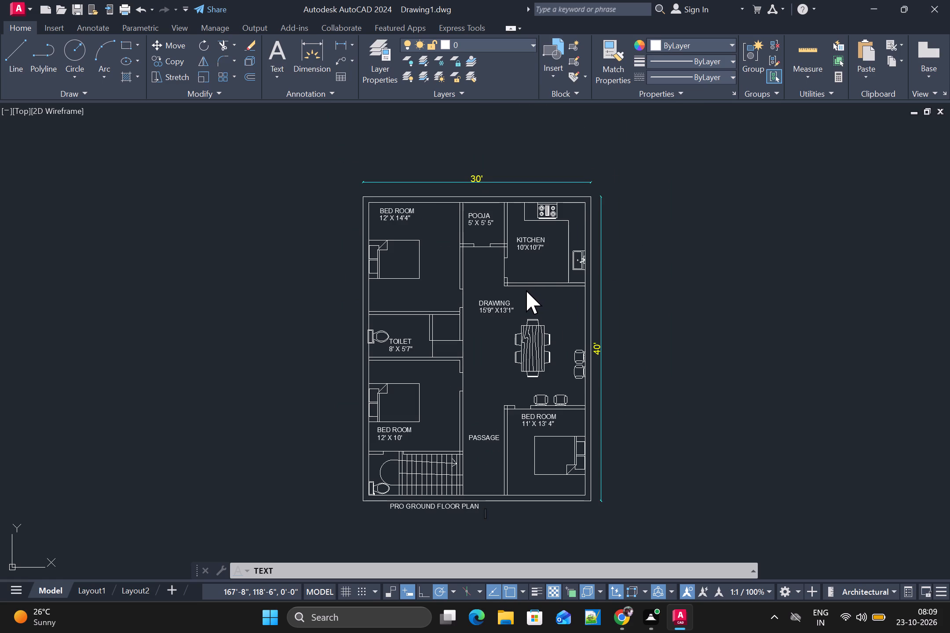
scroll(514, 289, "up", 1)
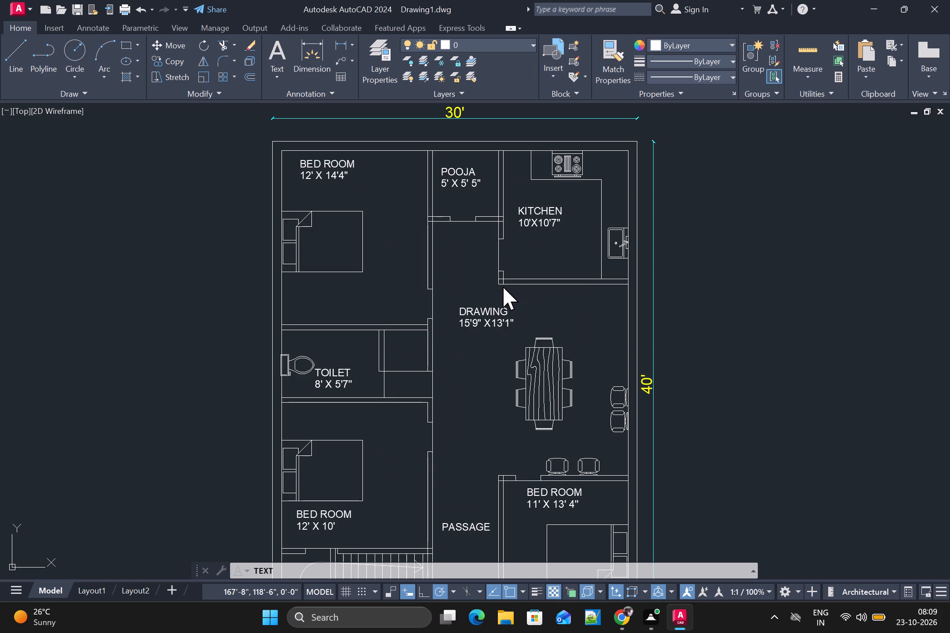
scroll(374, 295, "down", 1)
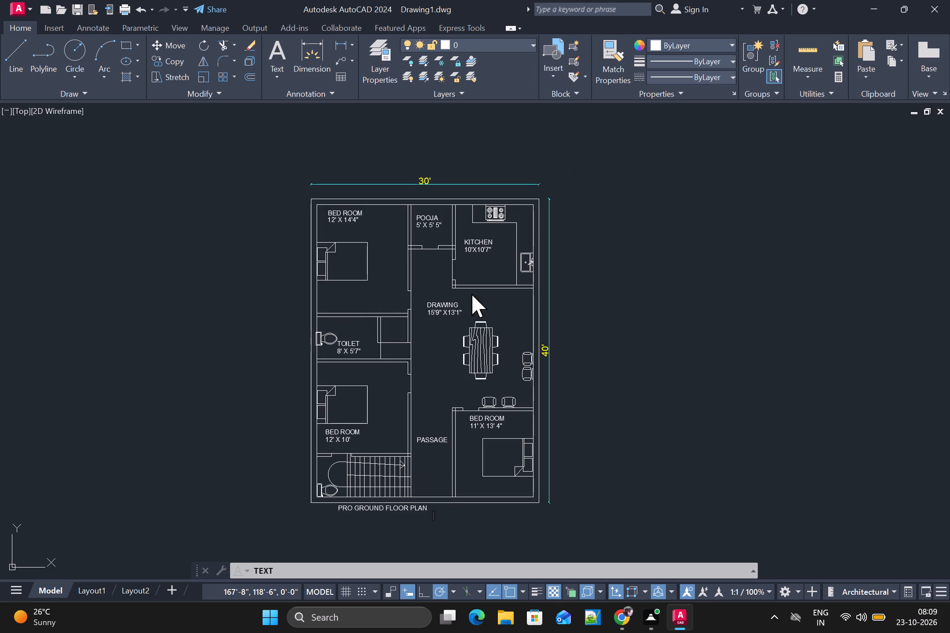
left_click(547, 291)
scroll(546, 360, "up", 2)
scroll(533, 392, "down", 1)
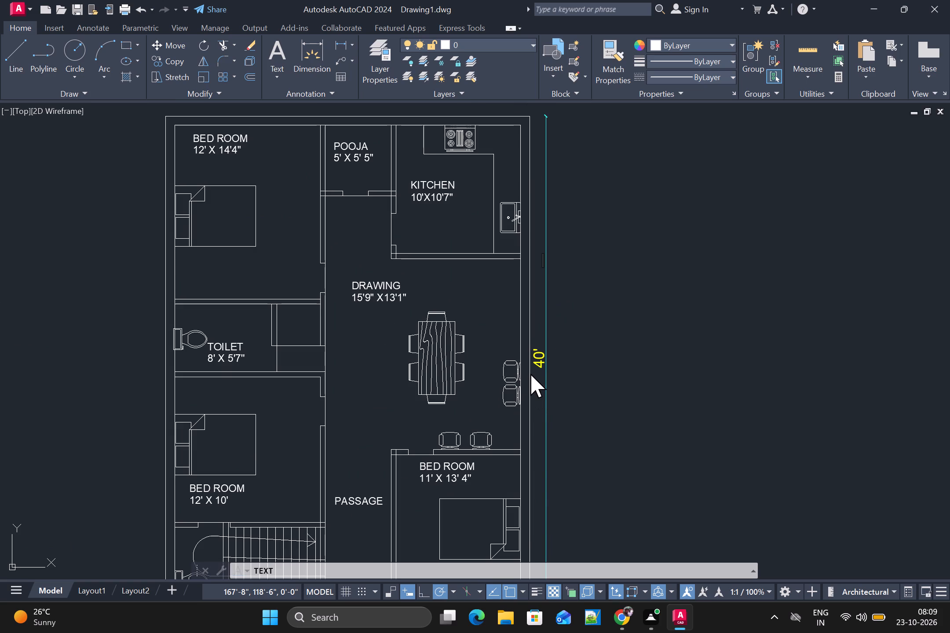
scroll(488, 393, "down", 2)
scroll(406, 488, "up", 2)
Add the text "ROAD" just below the plan title.
left_click(413, 477)
left_click(424, 484)
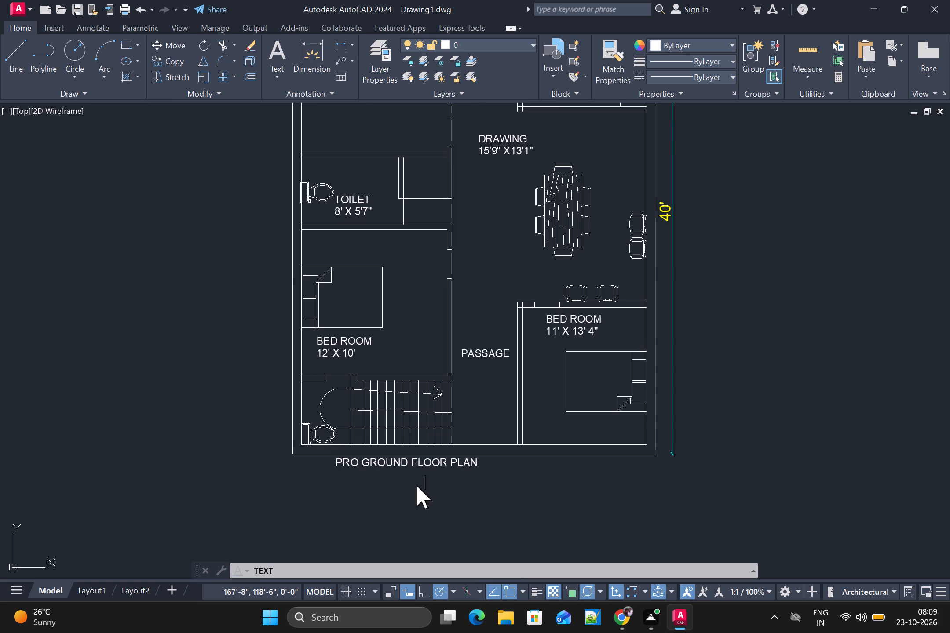
left_click(416, 482)
type("ROAD")
scroll(430, 504, "down", 1)
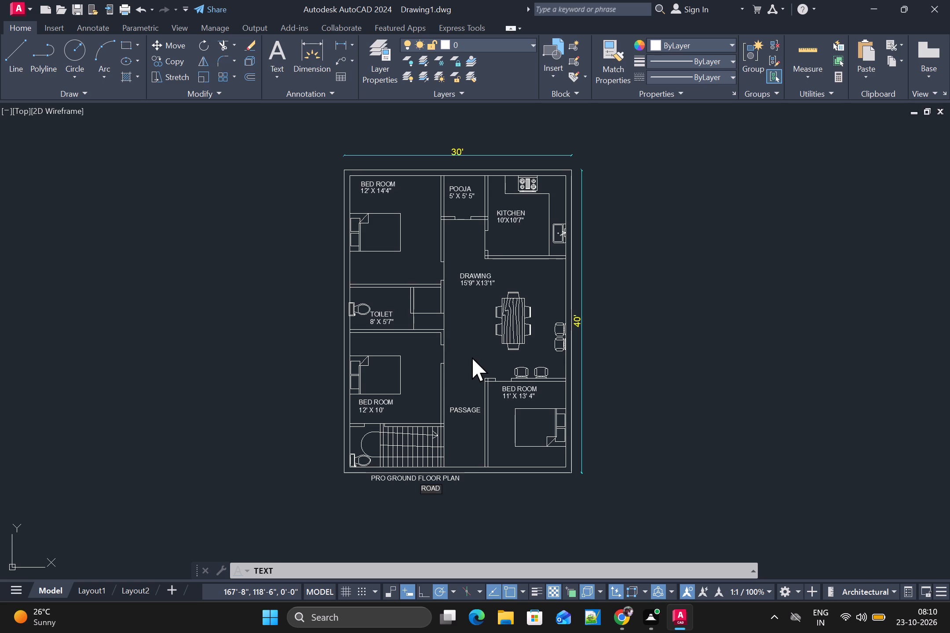
scroll(466, 346, "up", 1)
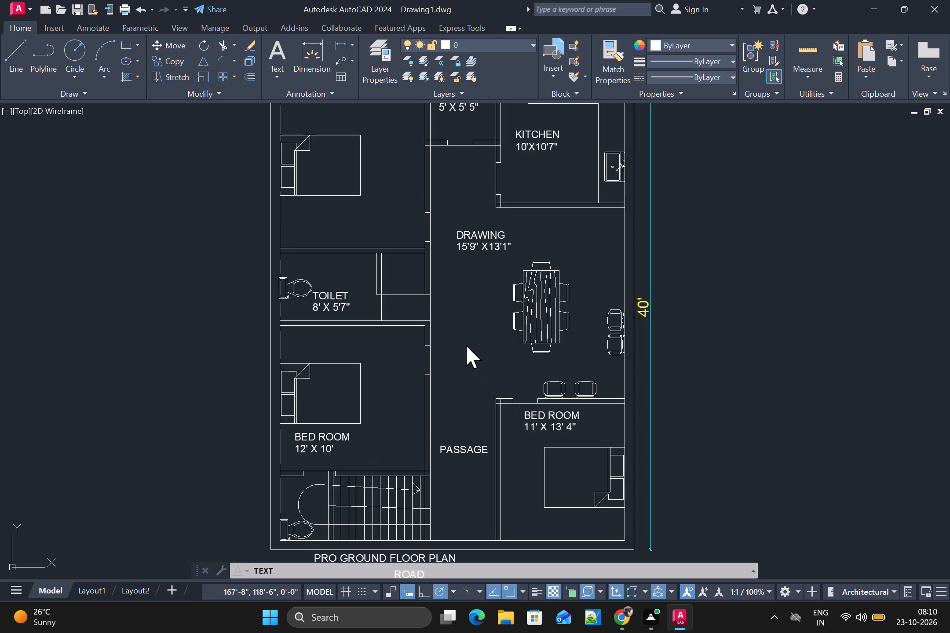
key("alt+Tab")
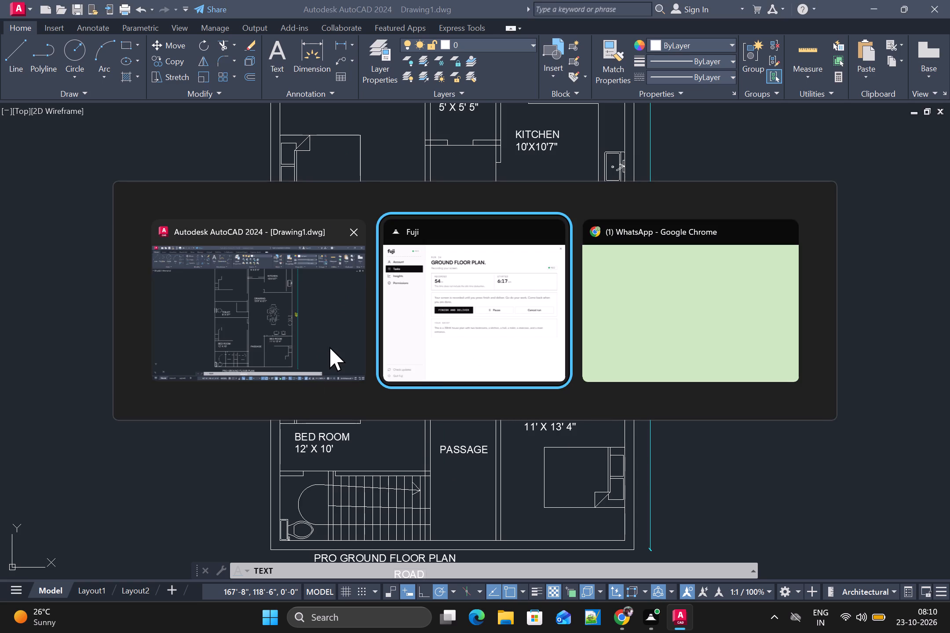
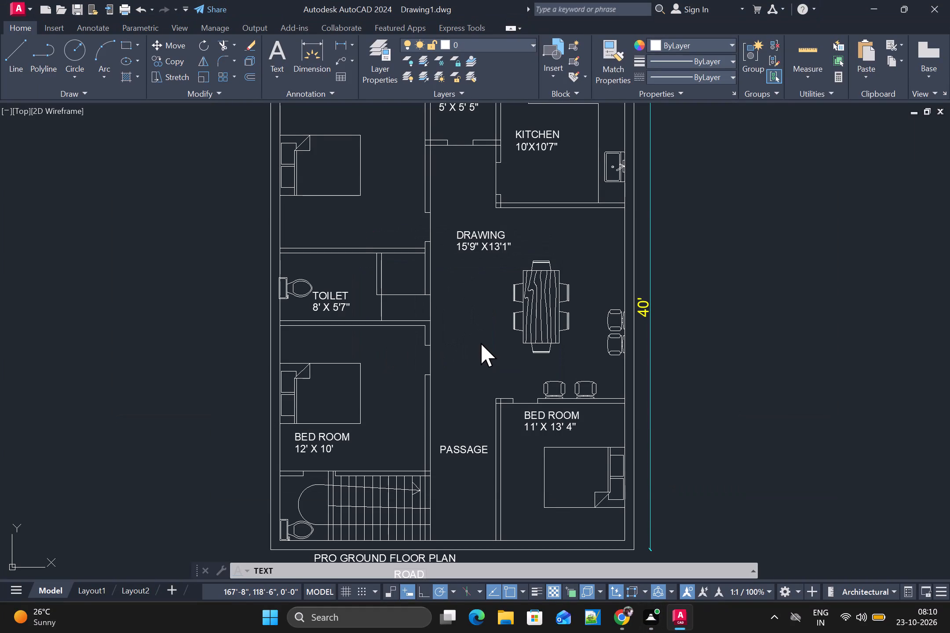
End text entry, keeping the ROAD text in place below the plan title.
double_click(481, 343)
scroll(481, 343, "down", 1)
left_click(588, 255)
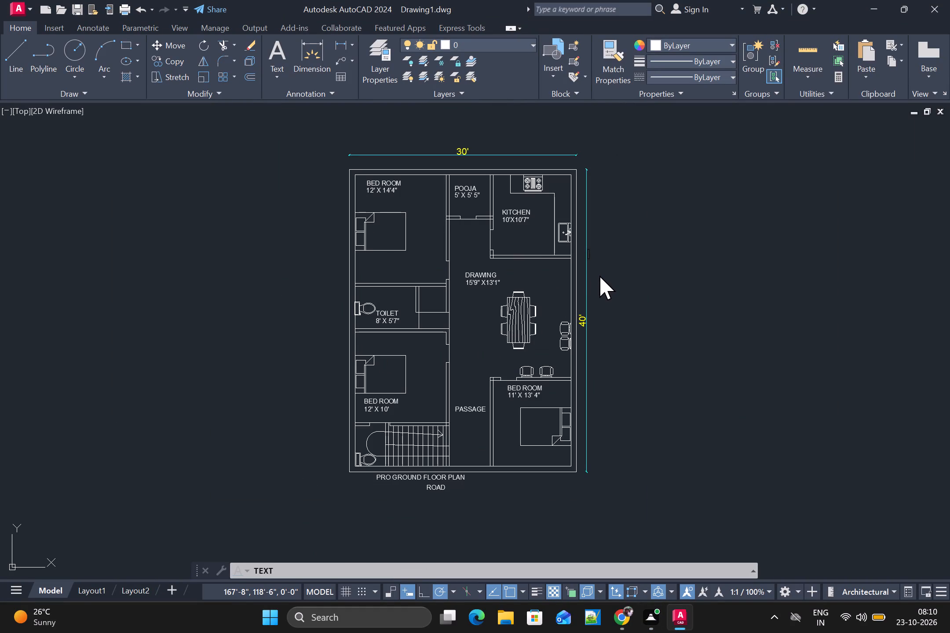
key("Escape")
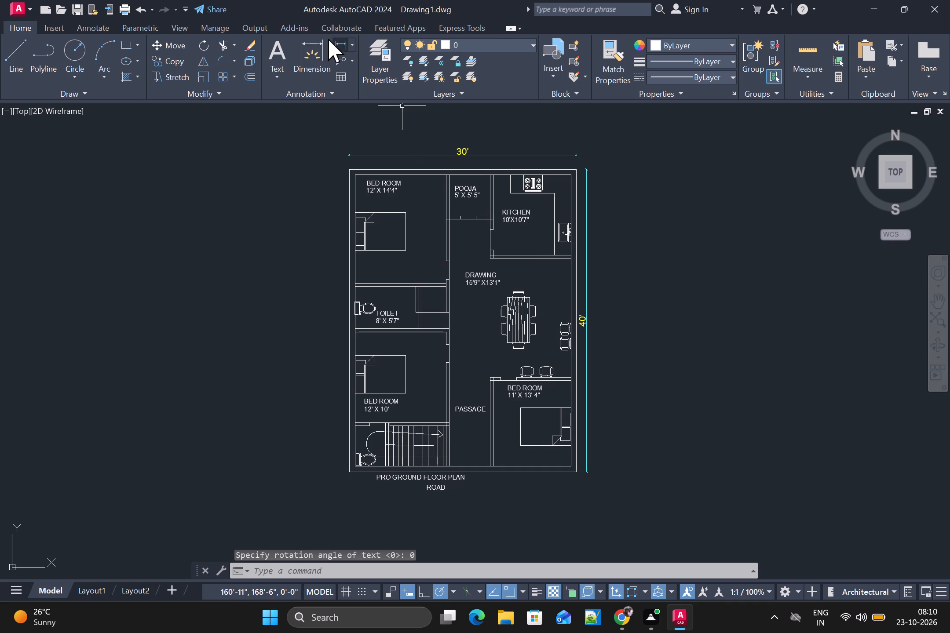
Change the colour of the window layer to green in the layer properties.
left_click(375, 55)
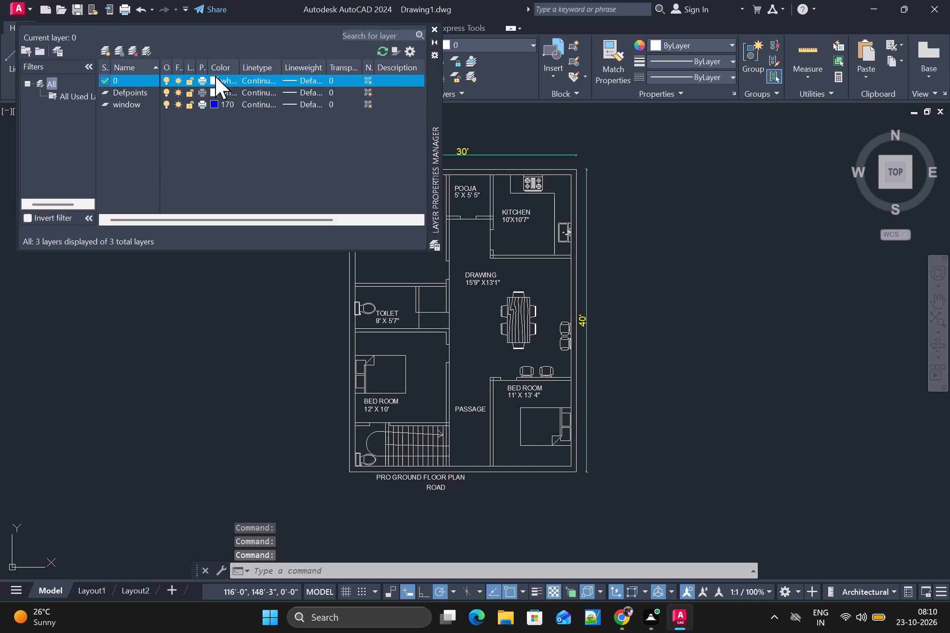
left_click(219, 104)
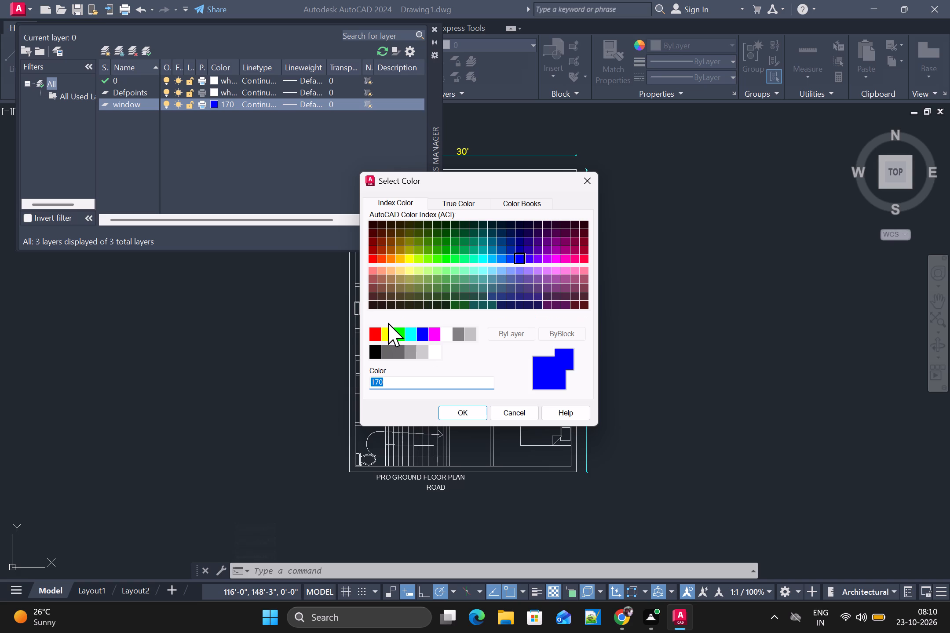
left_click(397, 336)
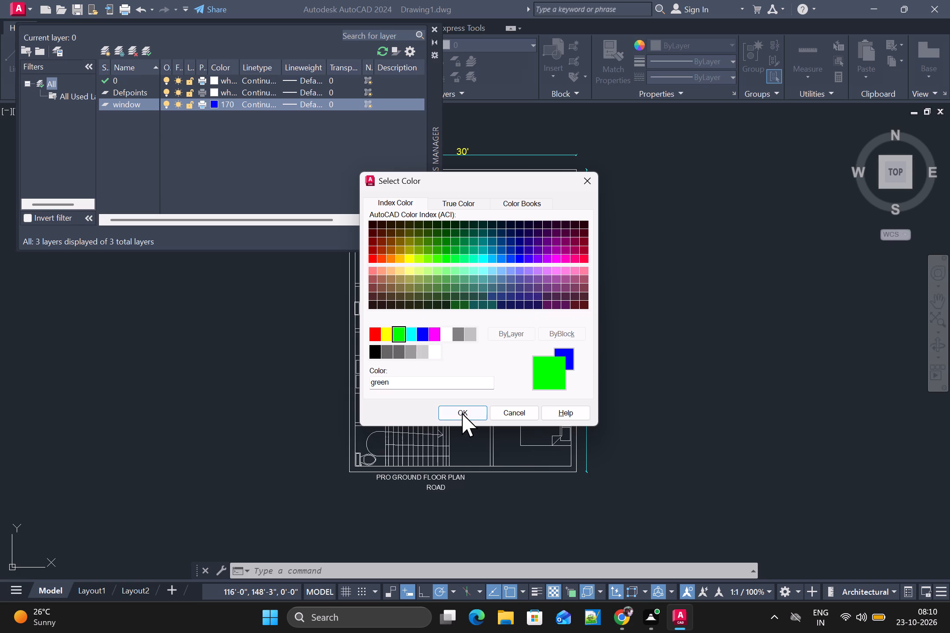
left_click(462, 412)
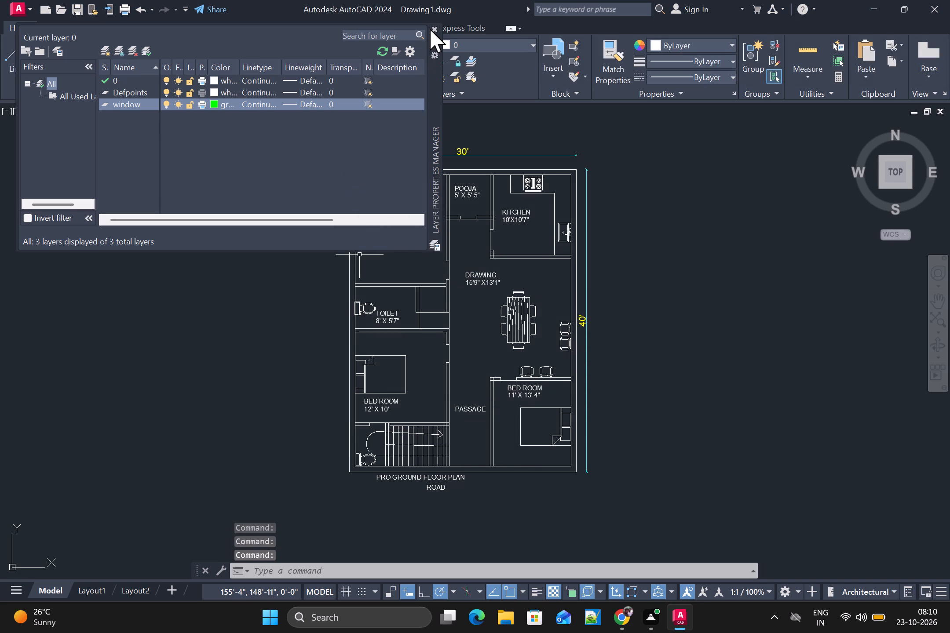
left_click(431, 25)
Make the window layer current, keeping its green colour.
left_click(437, 43)
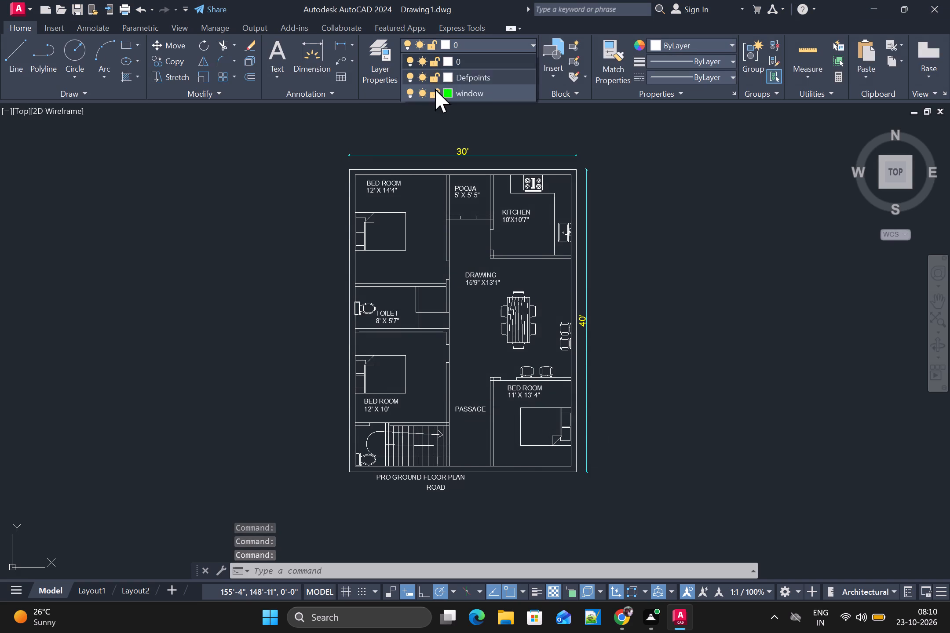
left_click(452, 91)
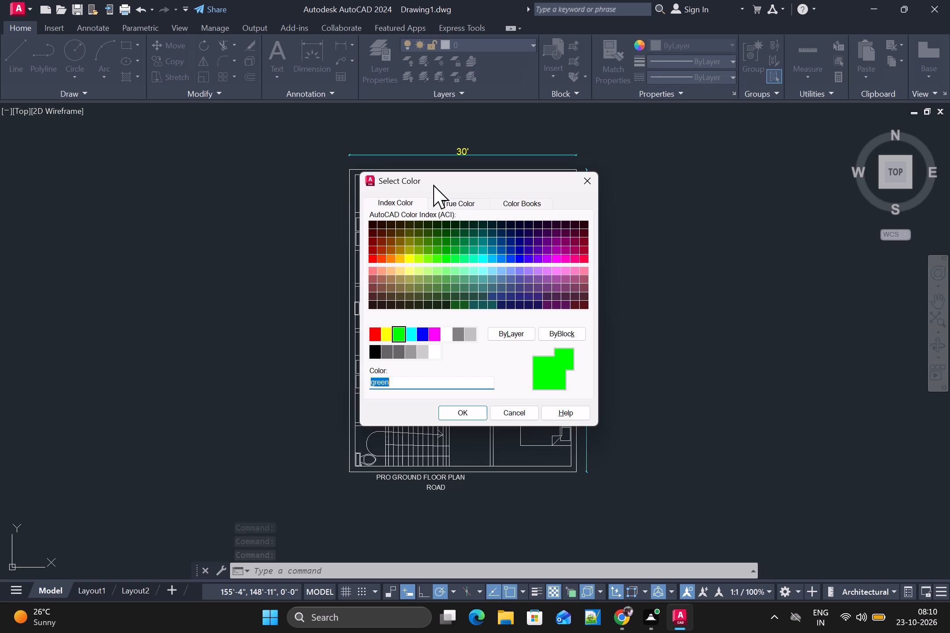
left_click(449, 408)
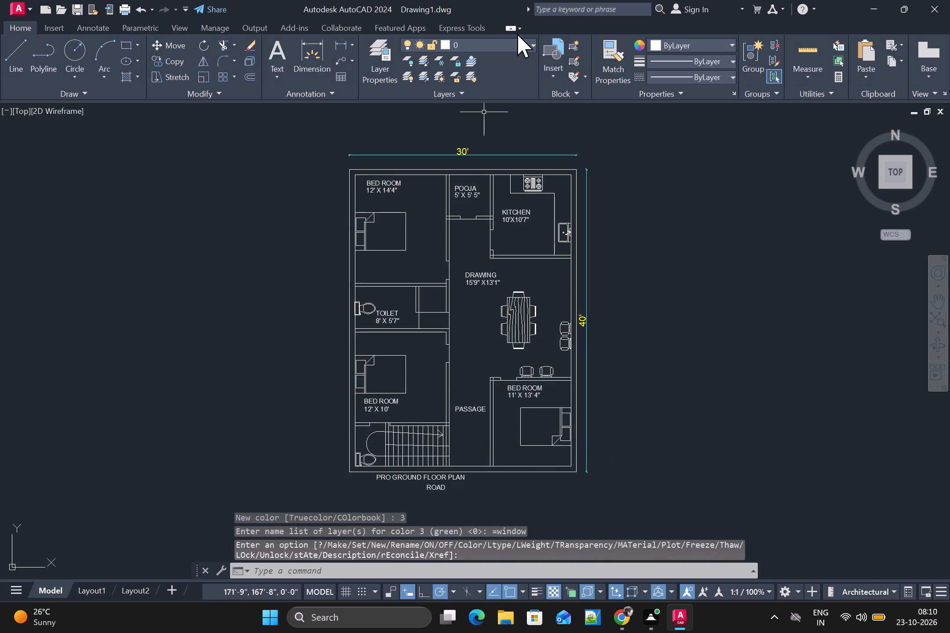
left_click(517, 41)
left_click(491, 90)
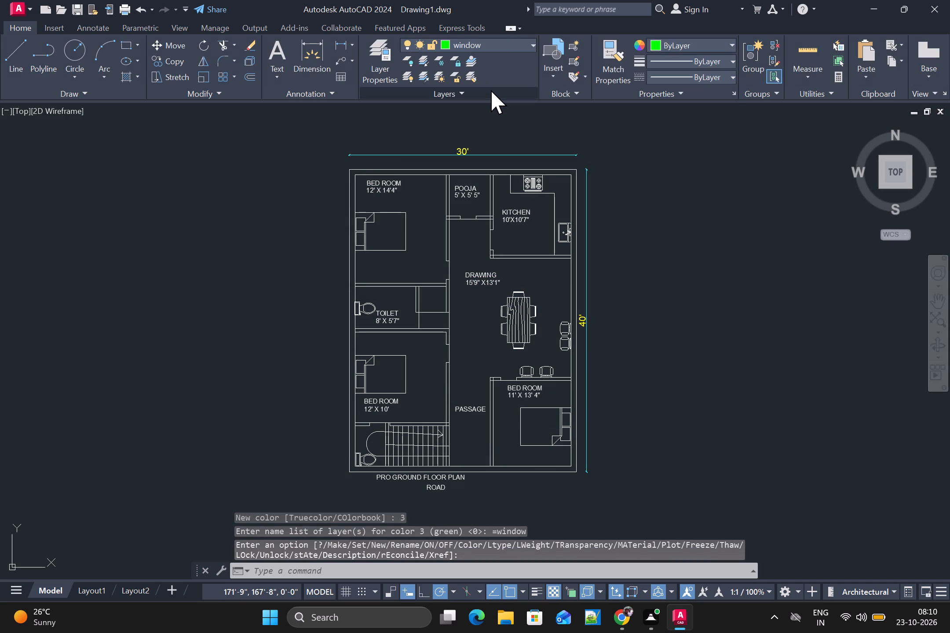
Draw a window outline about 4'-1" long across the 9" top outer wall of the 12' x 14'4" bedroom, using lines.
key("l")
key("space")
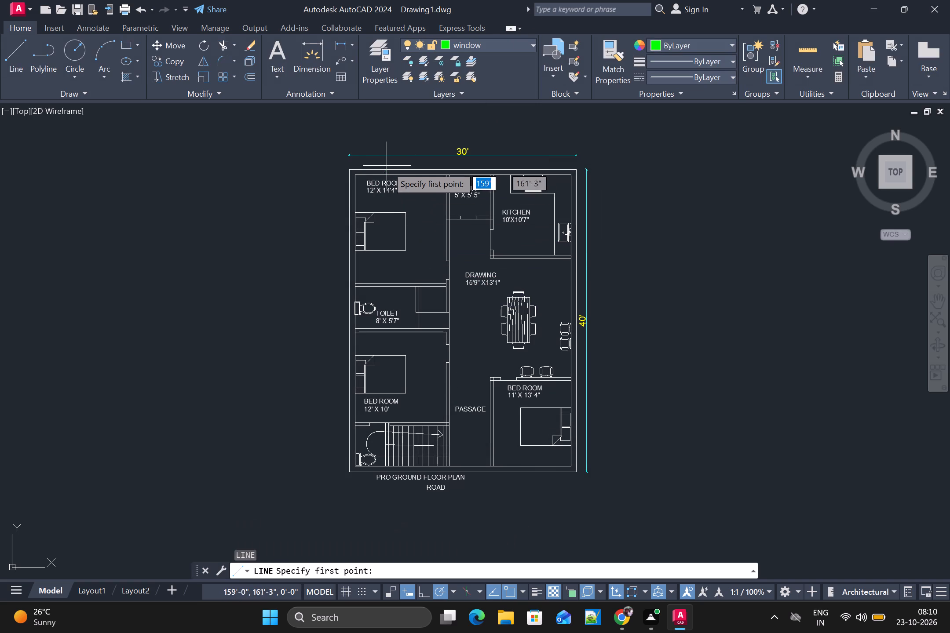
scroll(382, 179, "up", 1)
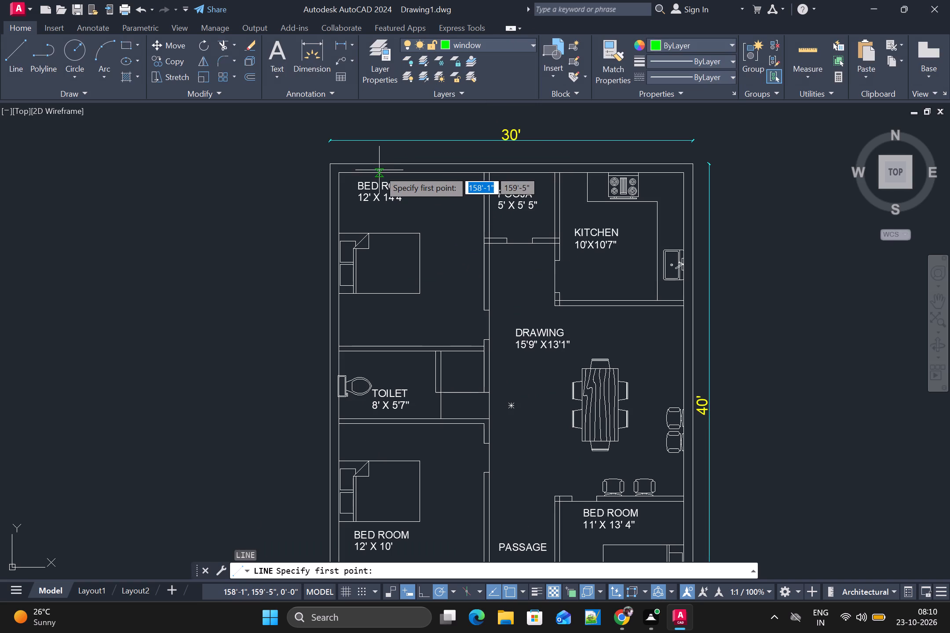
scroll(373, 164, "up", 2)
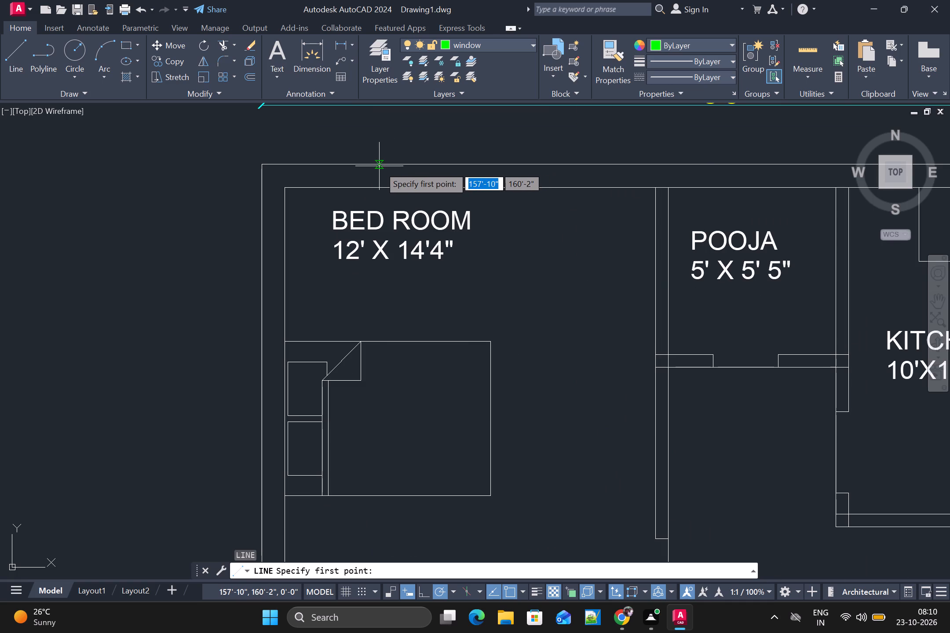
left_click(380, 164)
left_click(376, 191)
key("space")
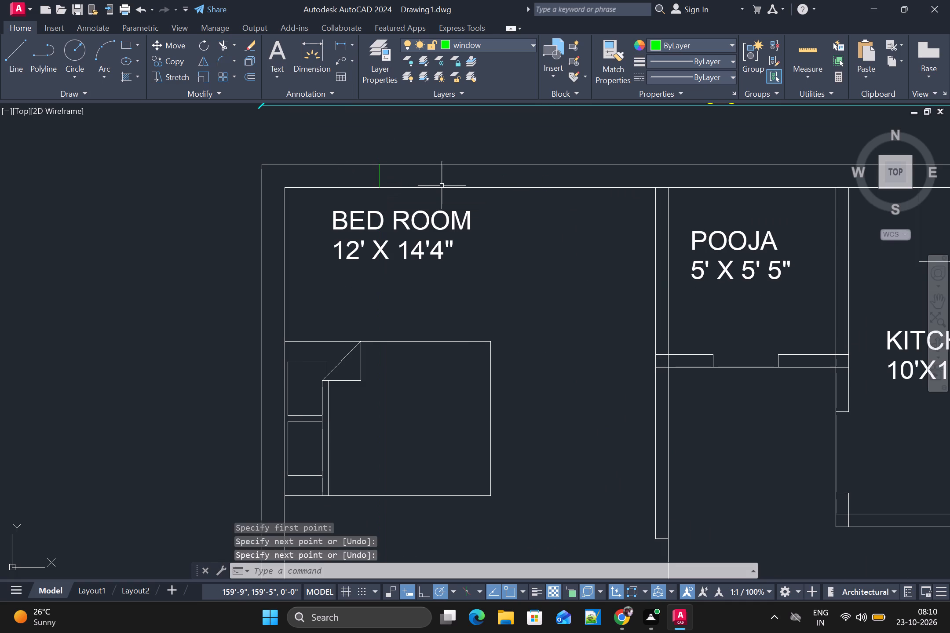
key("space")
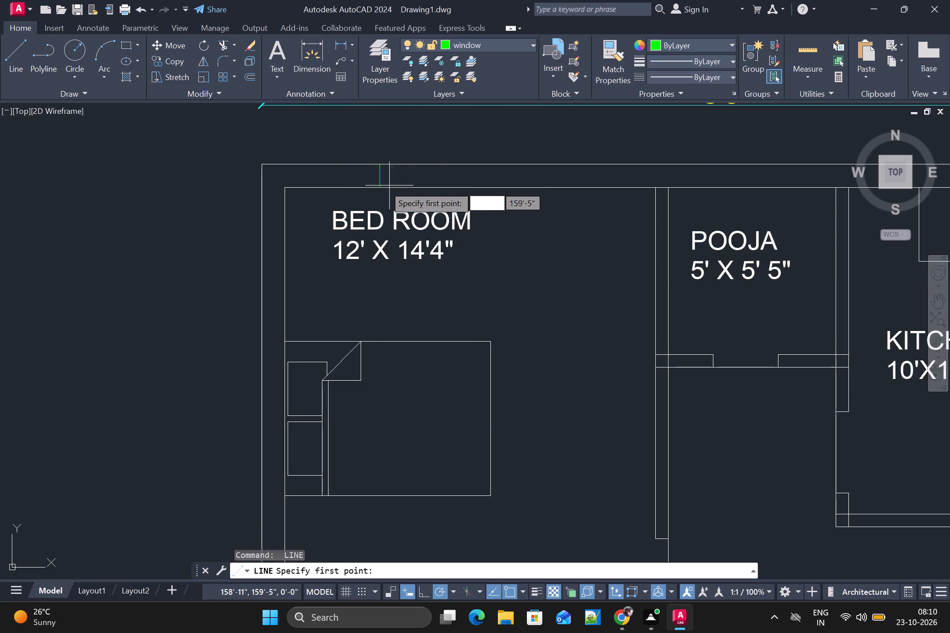
left_click(376, 186)
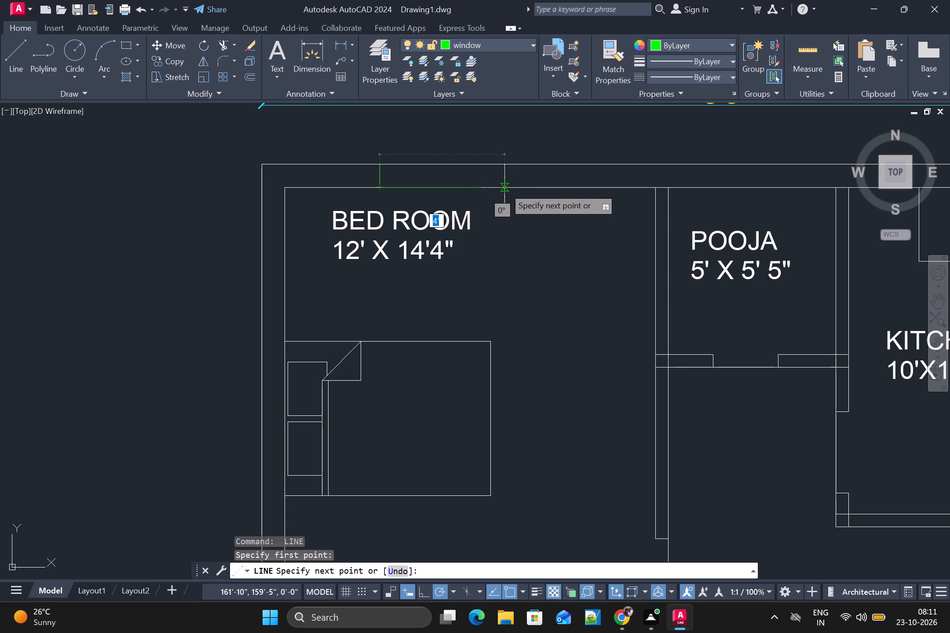
left_click(505, 188)
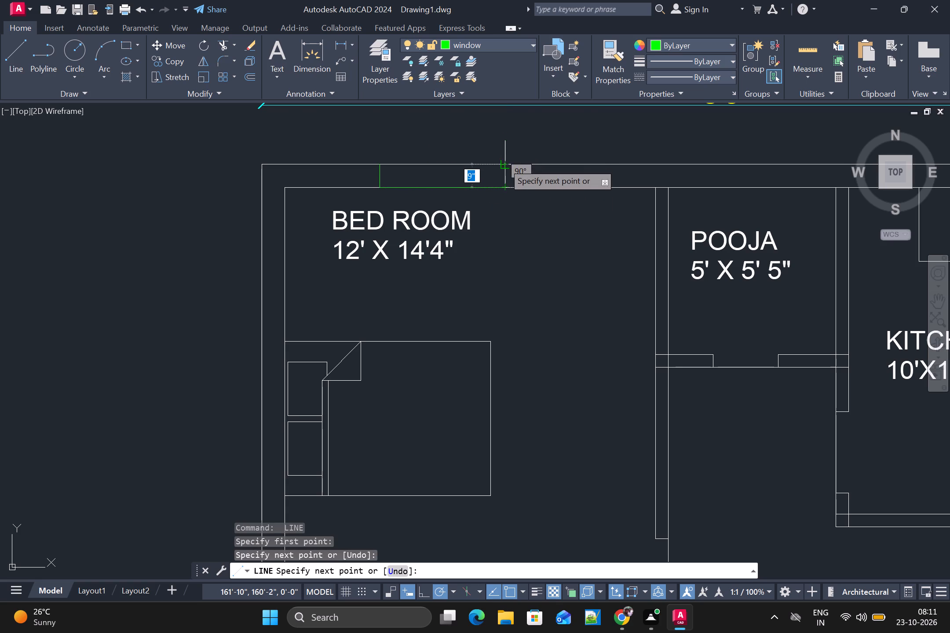
left_click(504, 164)
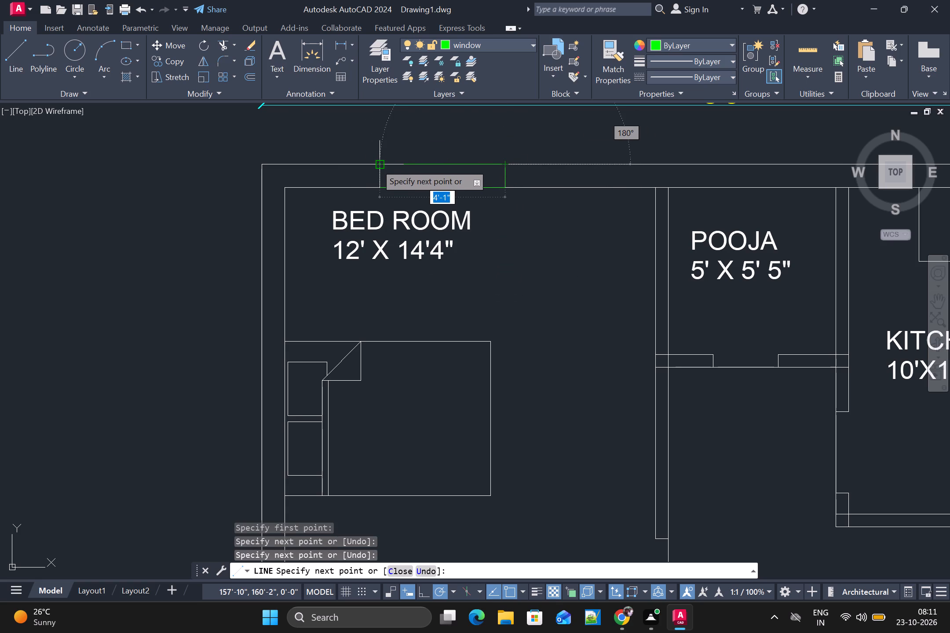
left_click(376, 164)
key("space")
Draw a window outline about 4'-2" long across the left outer wall beside the 12' x 14'4" bedroom's bed, starting level with the bed's top edge.
scroll(408, 204, "down", 1)
middle_click_drag(637, 186, 680, 129)
key("space")
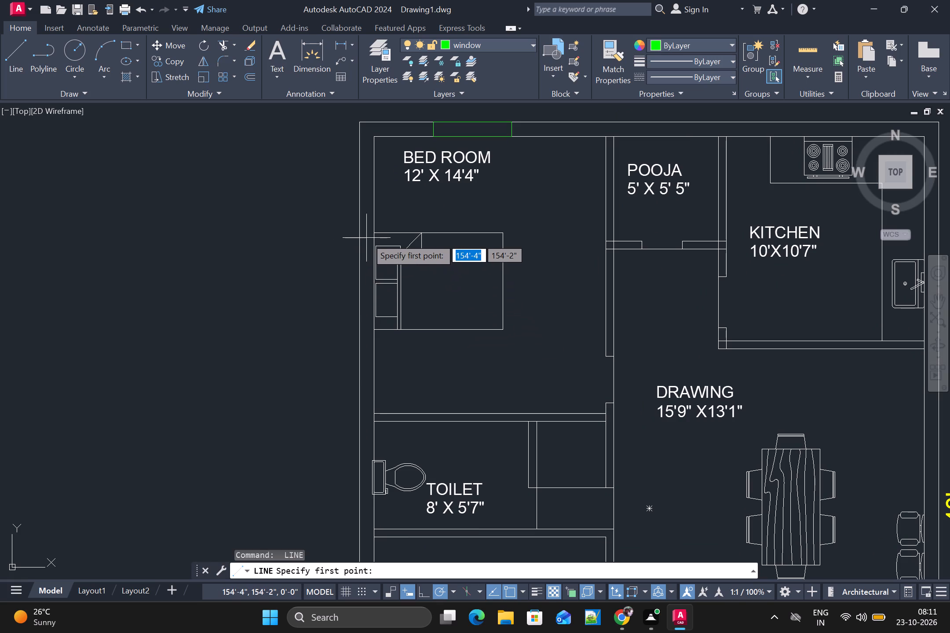
left_click(371, 236)
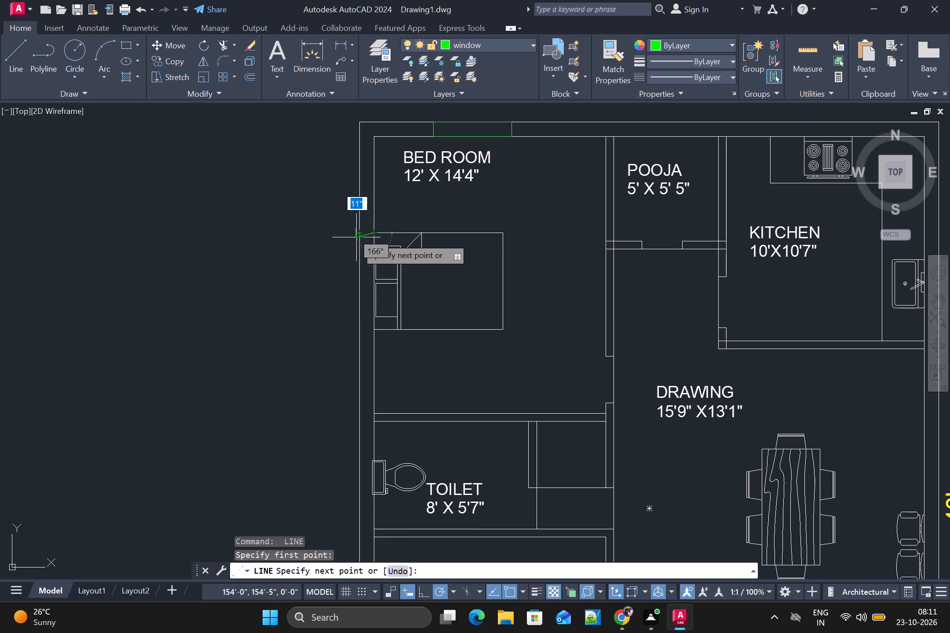
left_click(356, 235)
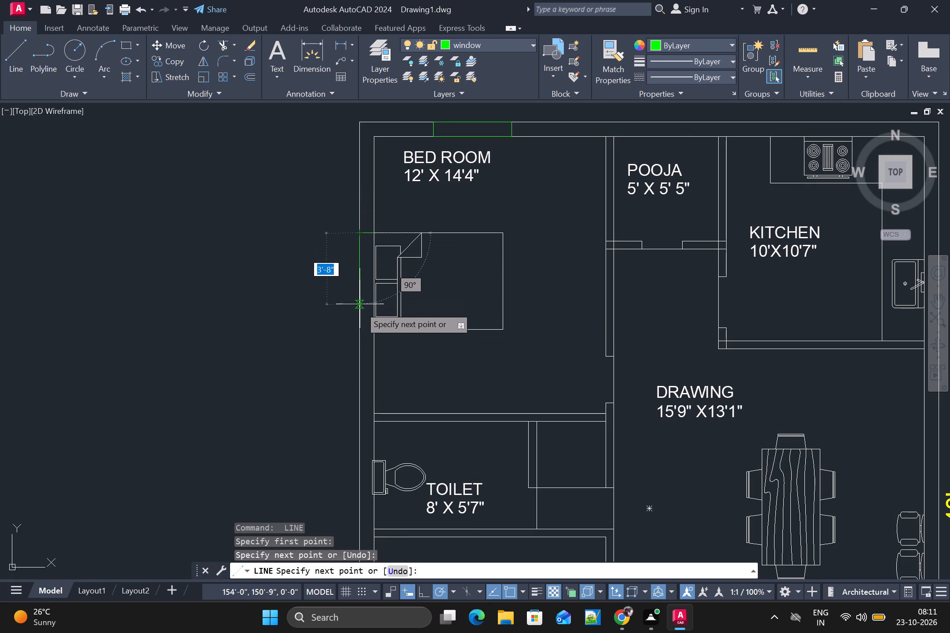
left_click(360, 313)
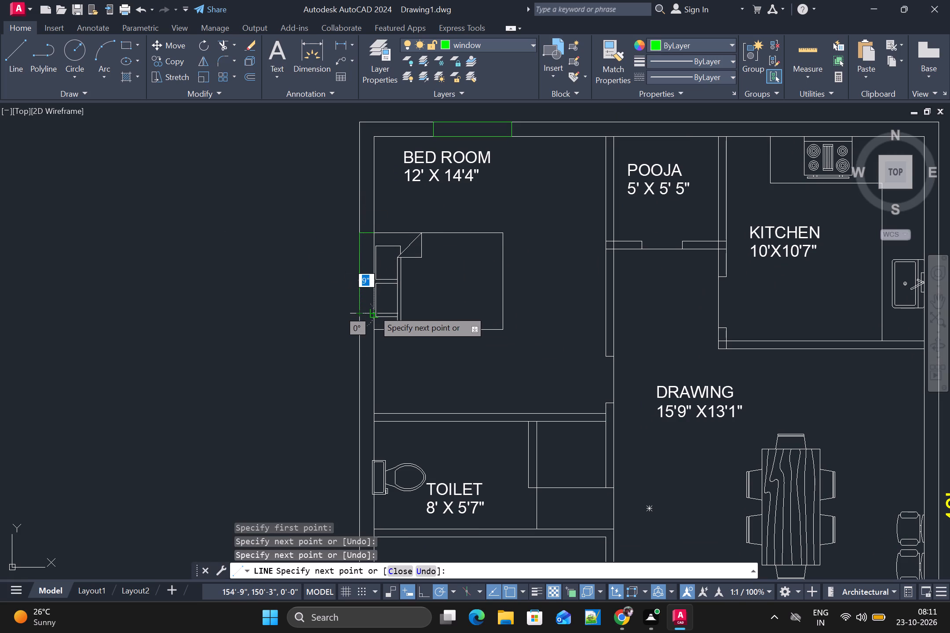
scroll(380, 317, "up", 1)
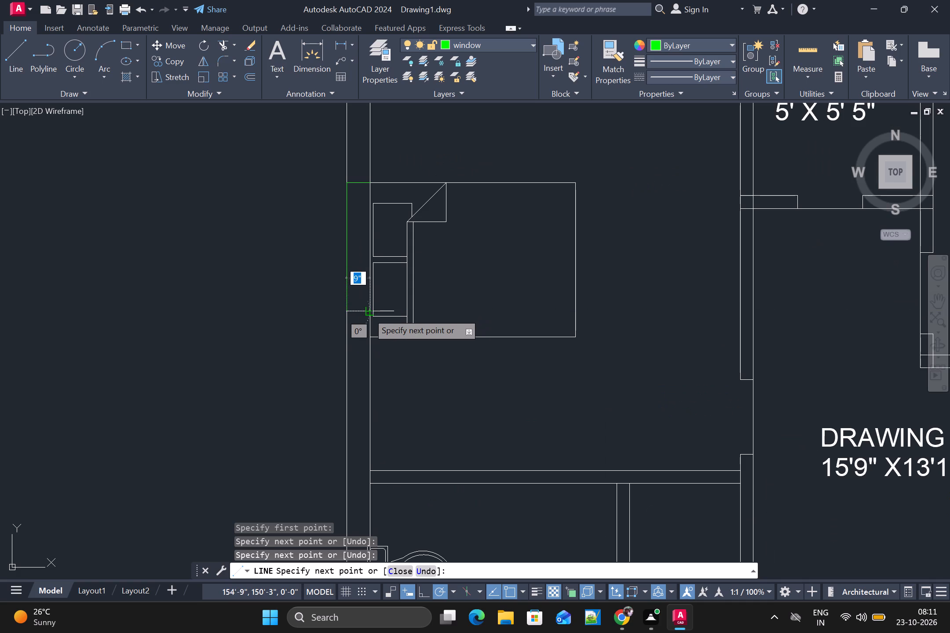
scroll(368, 313, "up", 2)
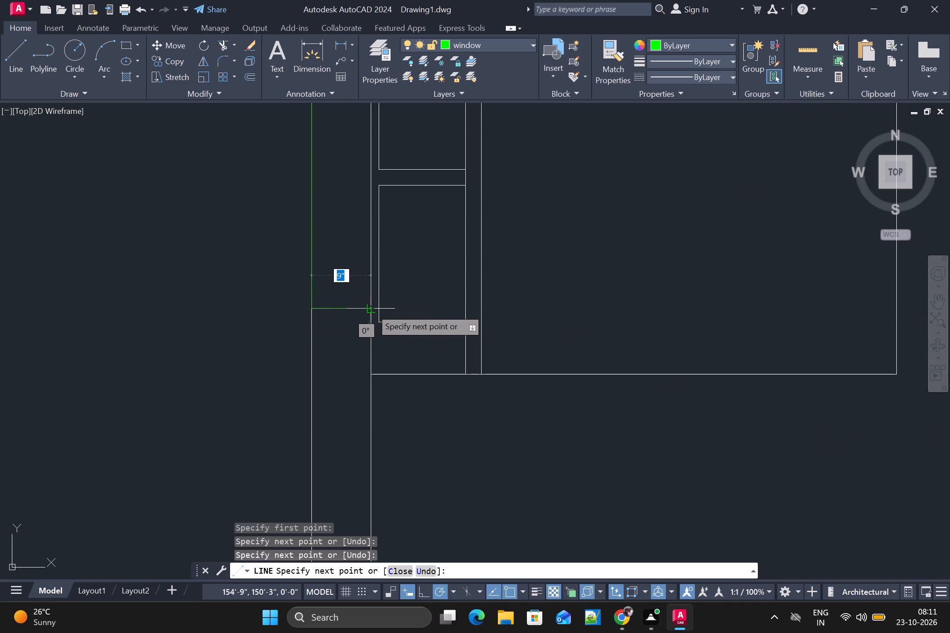
left_click(371, 309)
scroll(372, 309, "down", 3)
scroll(378, 243, "up", 2)
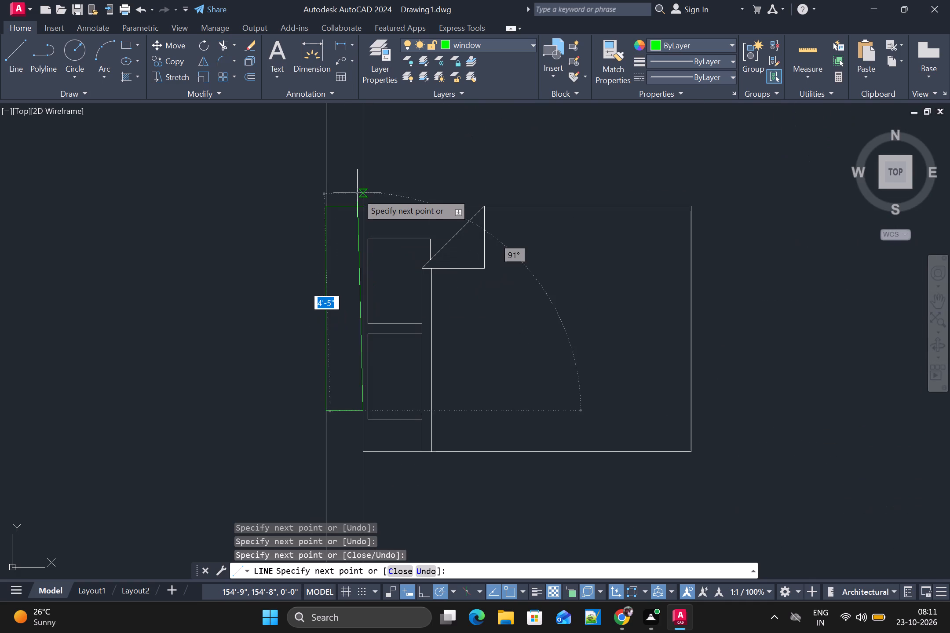
left_click(365, 209)
key("space")
Draw a window outline about 2'-6" long across the 9" left outer wall of the toilet, behind the WC.
scroll(376, 250, "down", 2)
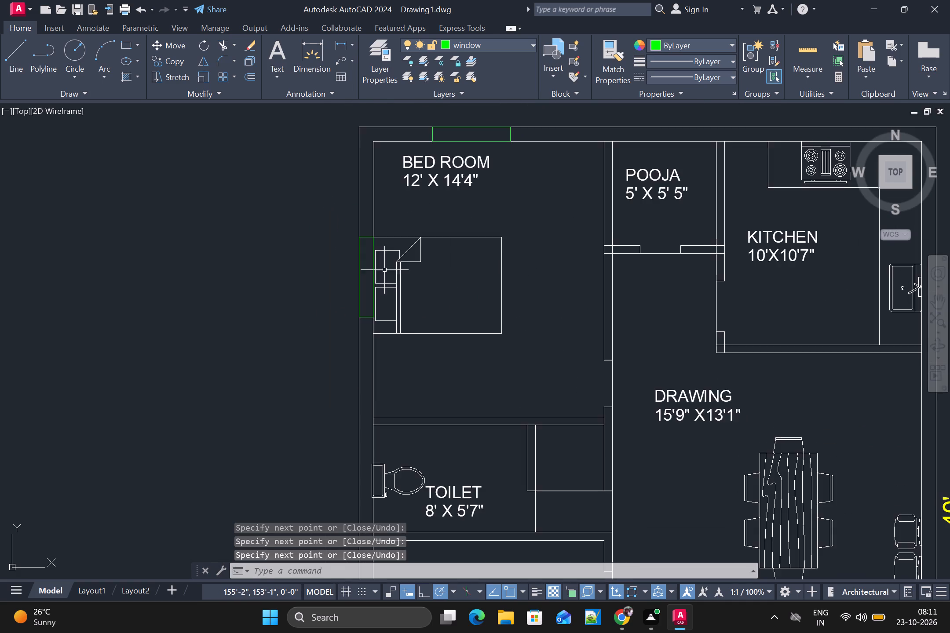
scroll(434, 401, "down", 1)
middle_click_drag(427, 418, 381, 299)
key("space")
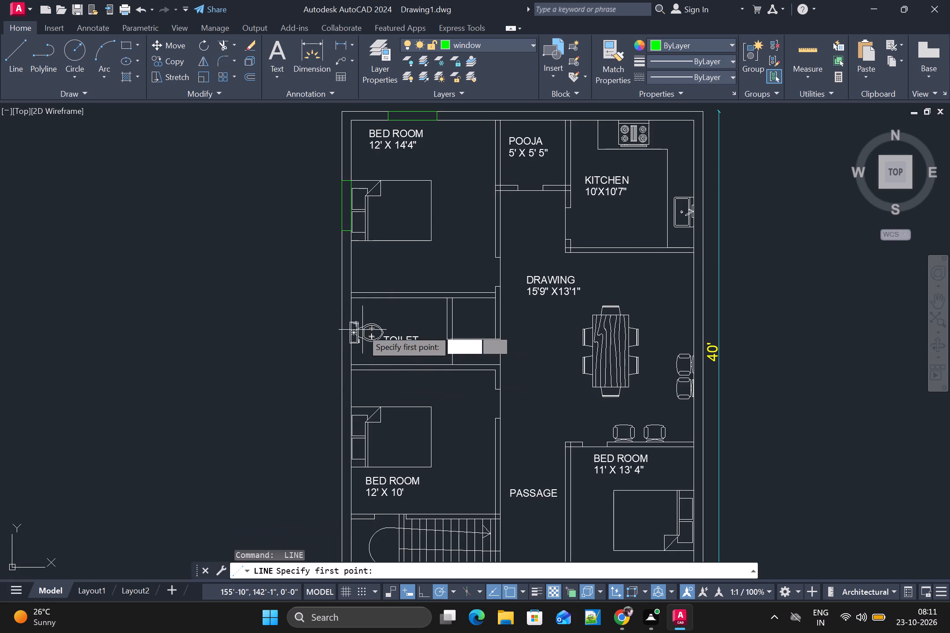
scroll(360, 329, "up", 2)
left_click(335, 289)
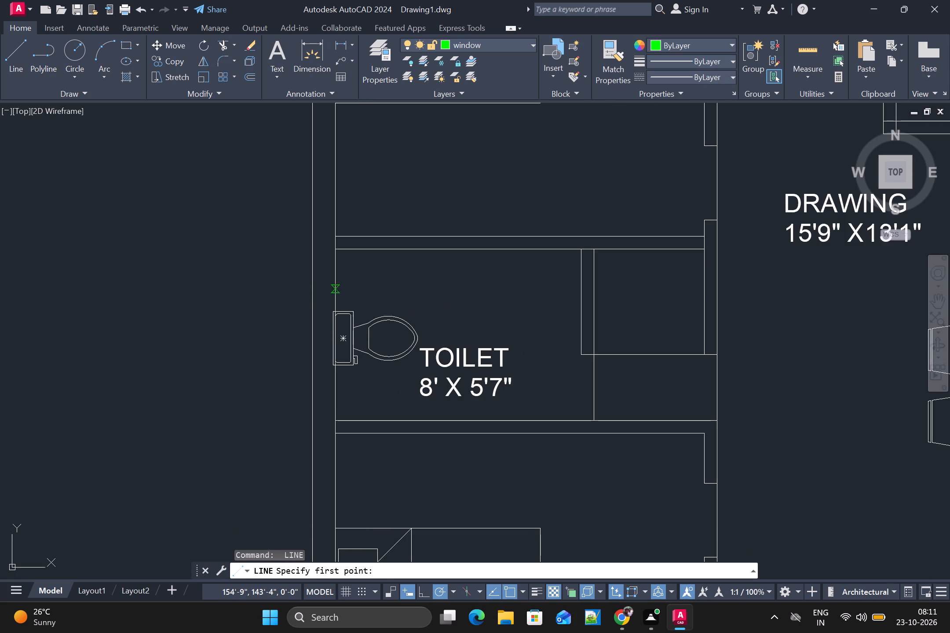
left_click(311, 290)
key("space")
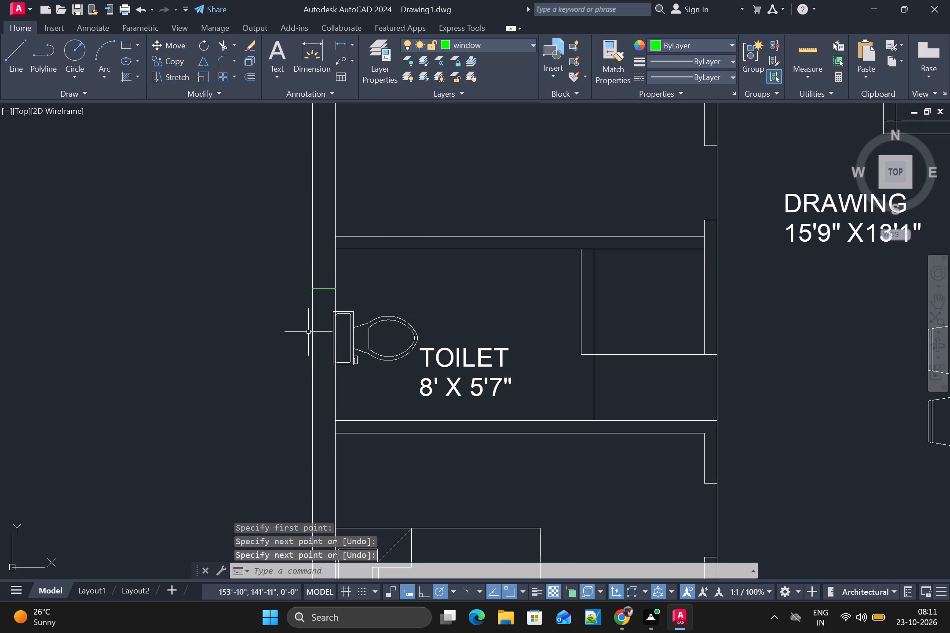
key("space")
left_click(311, 292)
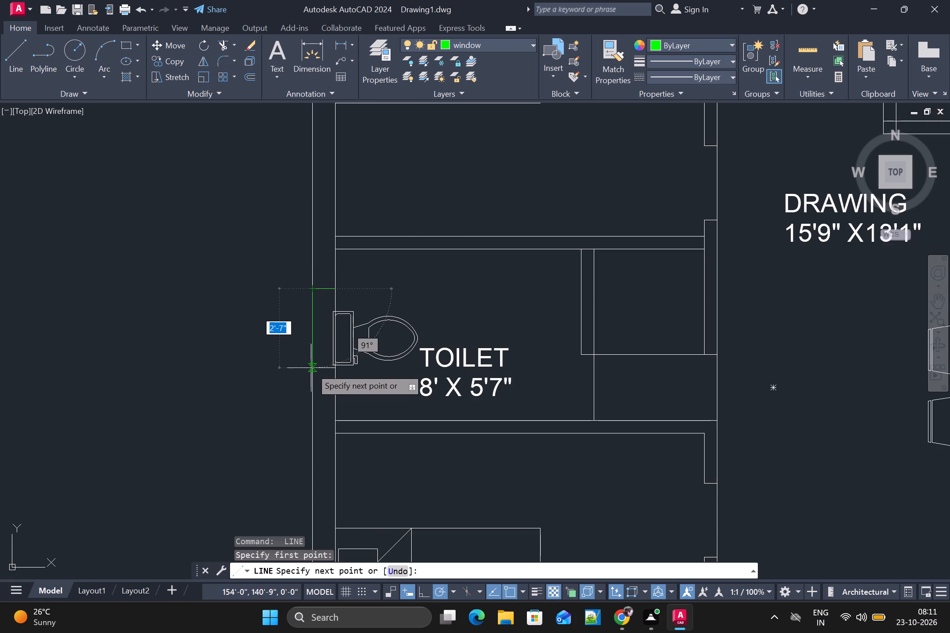
left_click(313, 364)
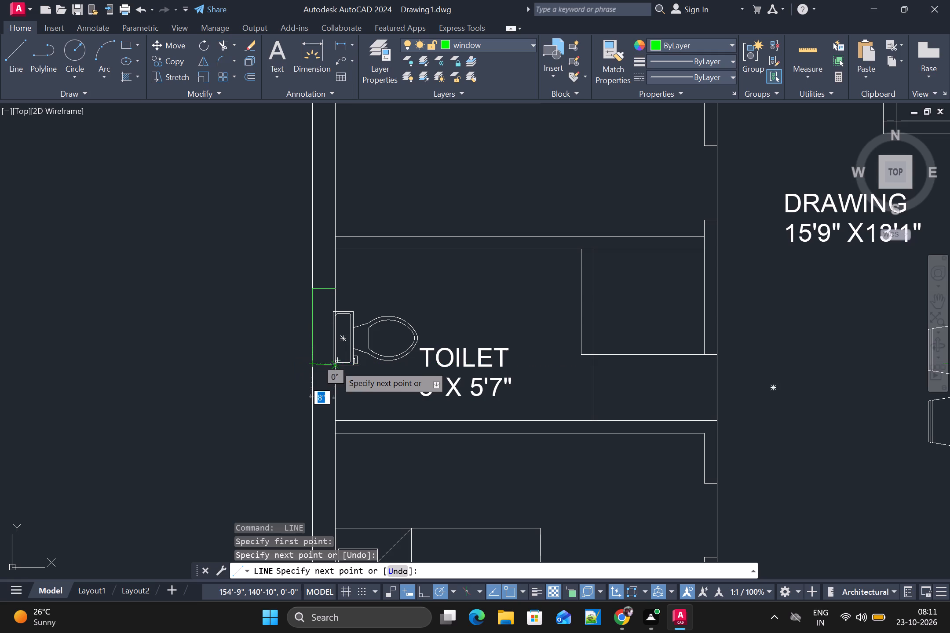
left_click(335, 367)
left_click(335, 293)
key("space")
Draw a window outline about 4'-11" long across the 9" left outer wall beside the 12' x 10' bedroom's bed, starting level with the bed's top edge.
scroll(335, 343, "down", 3)
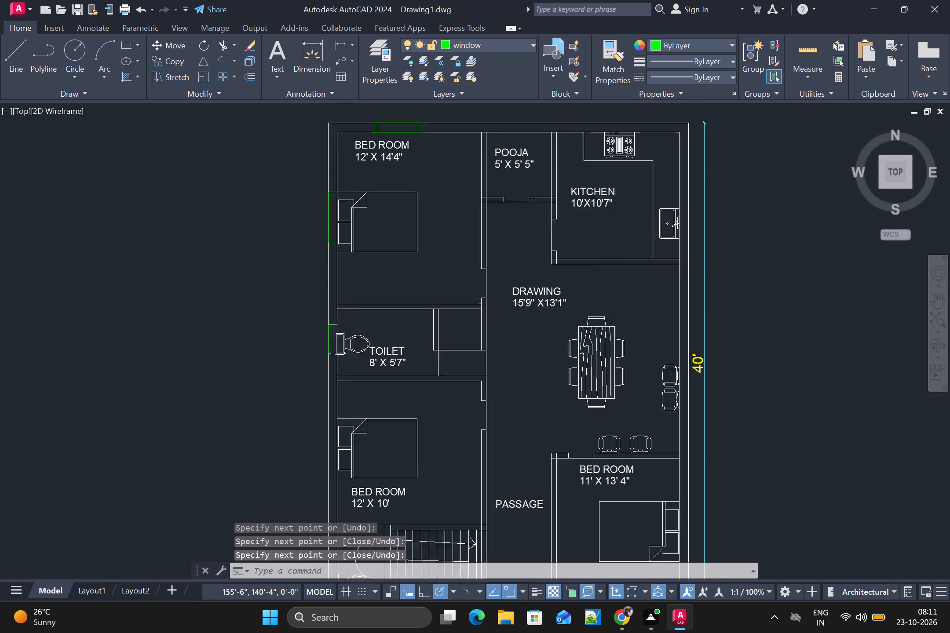
scroll(354, 451, "up", 2)
middle_click_drag(354, 451, 378, 344)
key("space")
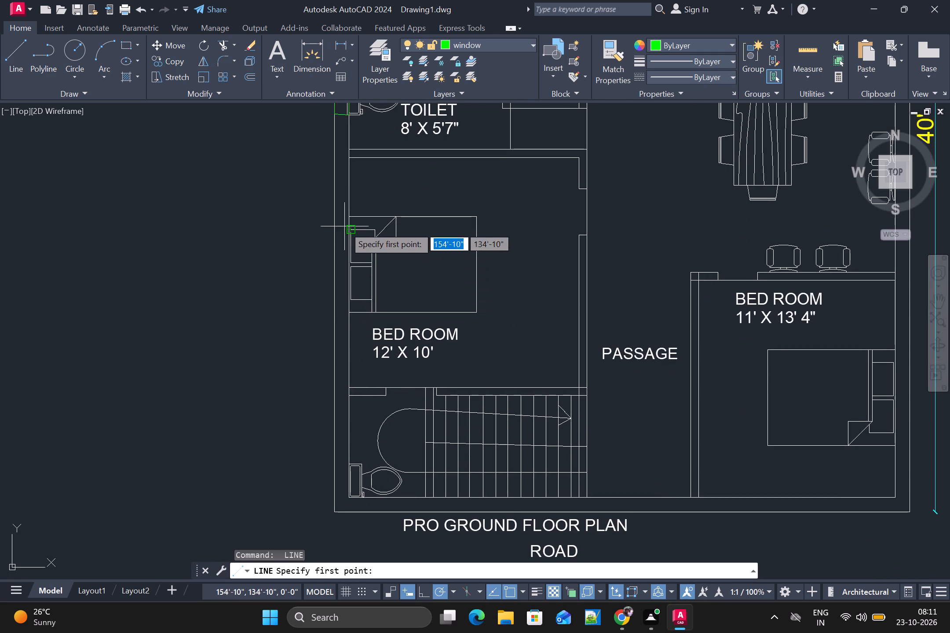
left_click(350, 217)
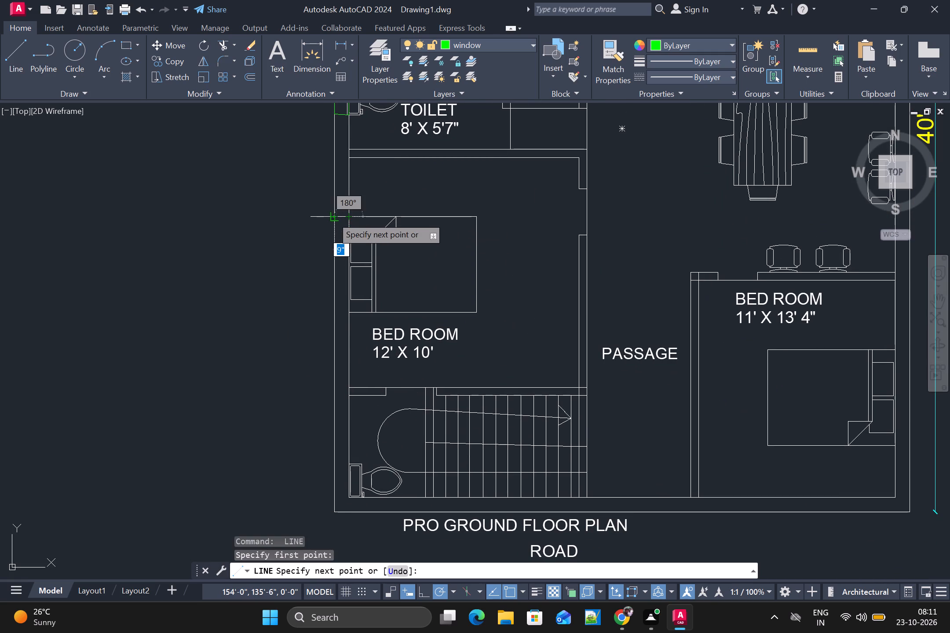
left_click(332, 217)
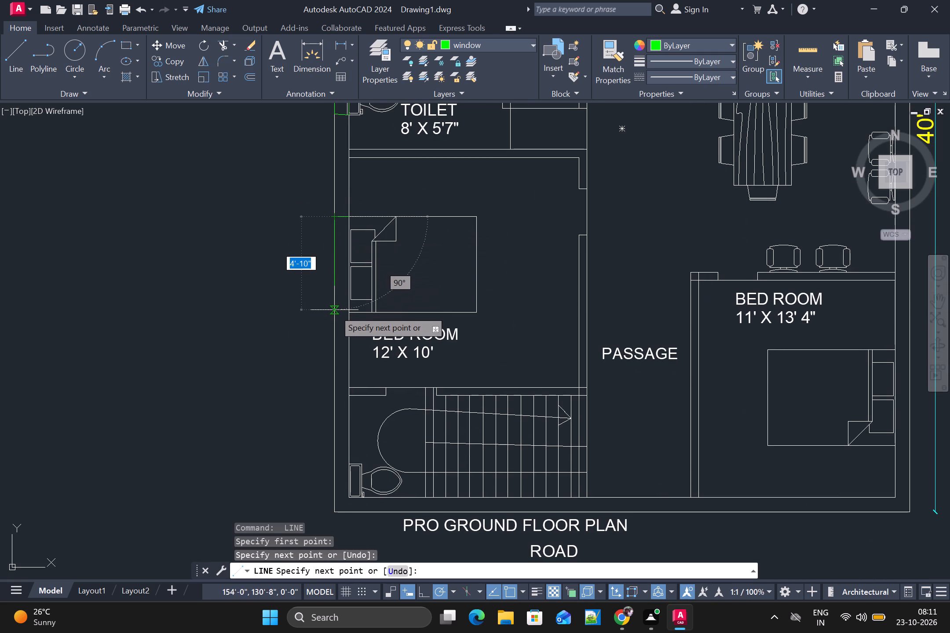
left_click(334, 311)
left_click(351, 313)
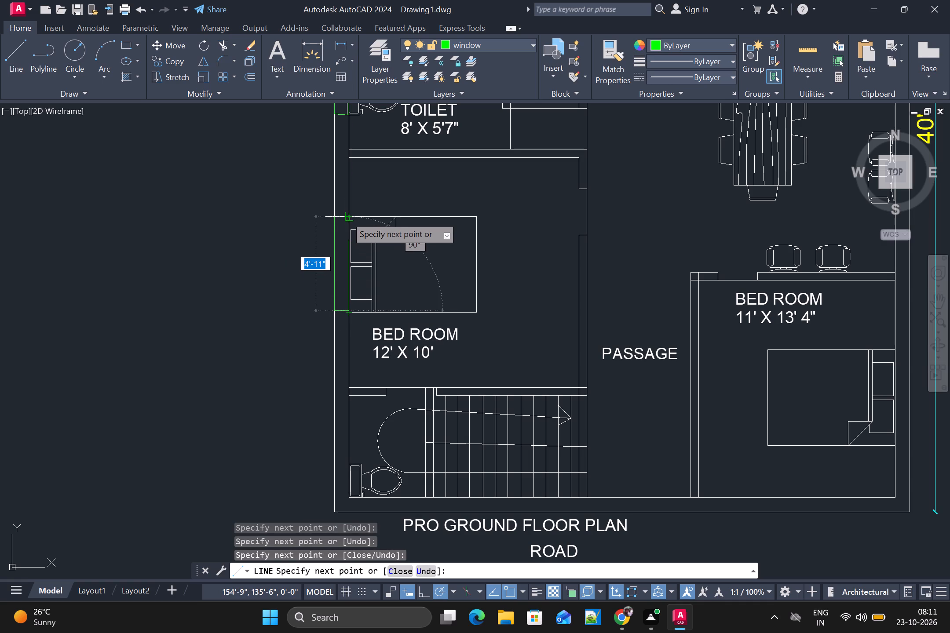
left_click(346, 215)
key("space")
Draw a window outline about 1'-10" long across the 9" left outer wall behind the WC next to the staircase.
scroll(356, 276, "down", 1)
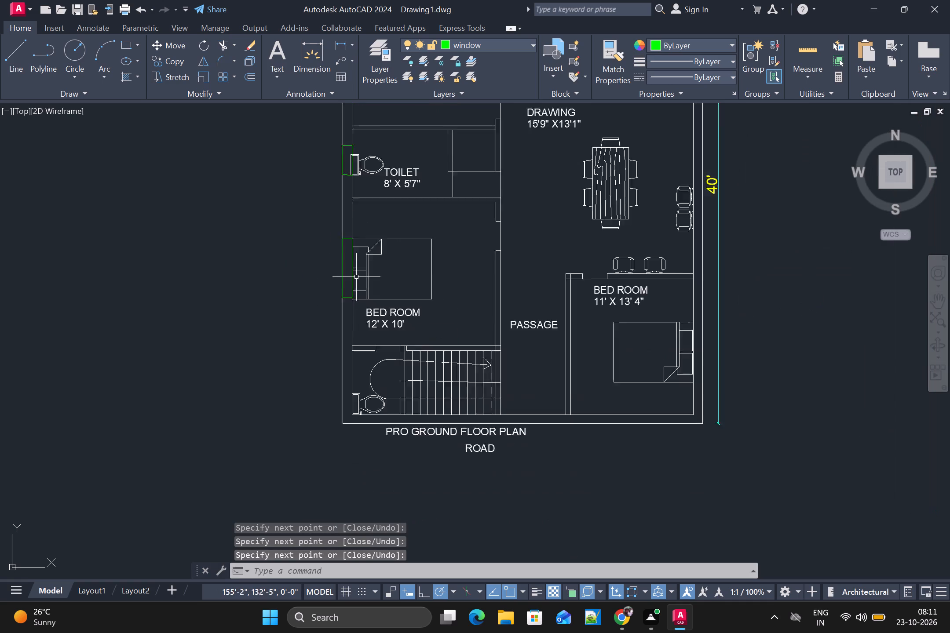
scroll(356, 287, "down", 1)
scroll(364, 322, "up", 1)
key("space")
scroll(333, 380, "up", 2)
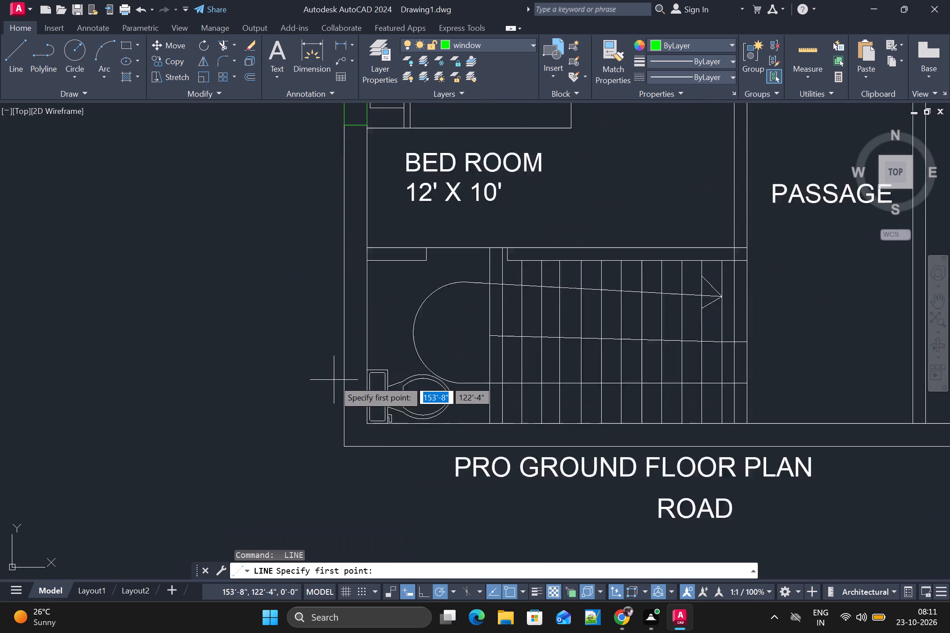
scroll(334, 380, "up", 1)
left_click(388, 347)
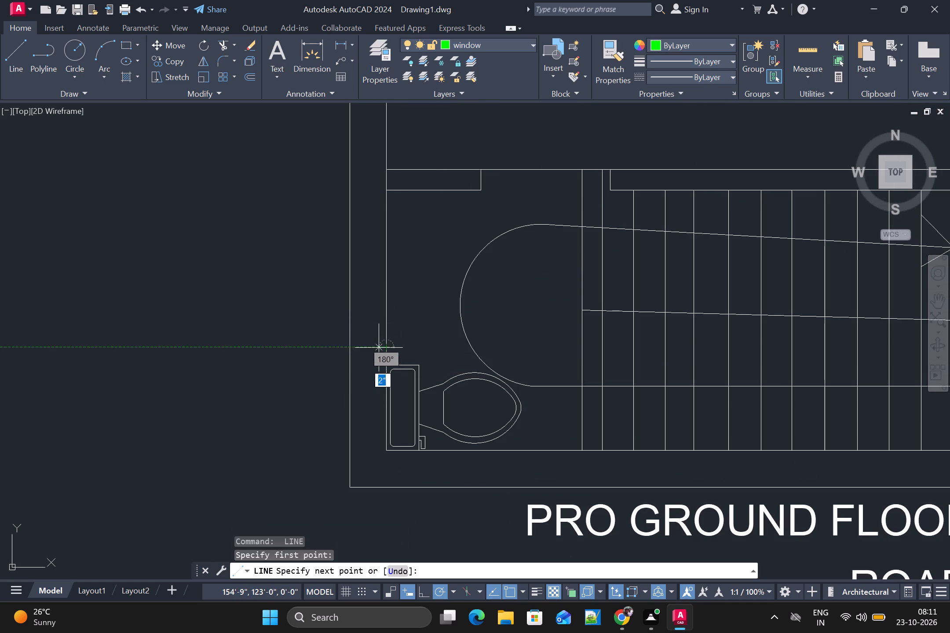
left_click(347, 349)
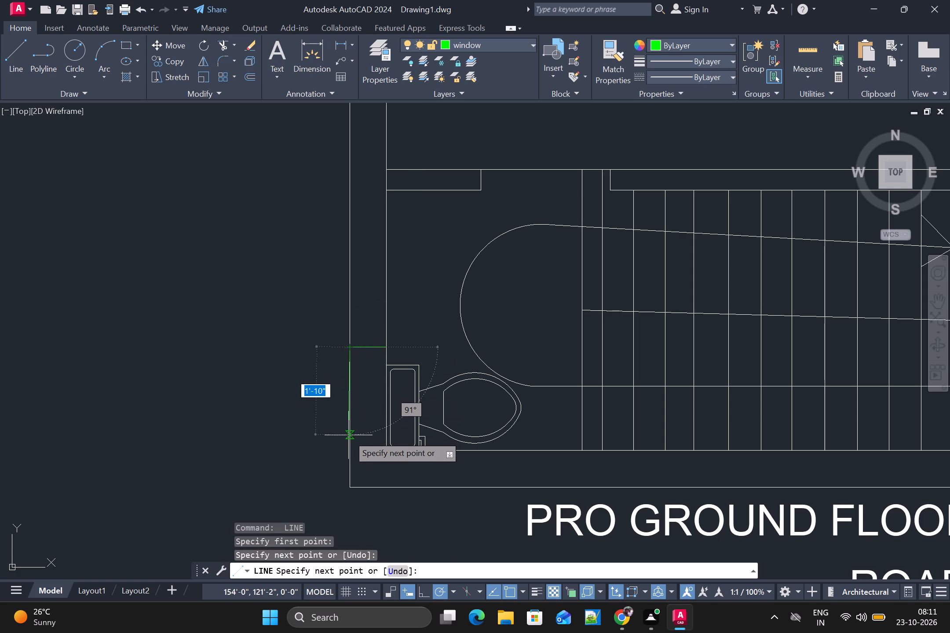
left_click(348, 435)
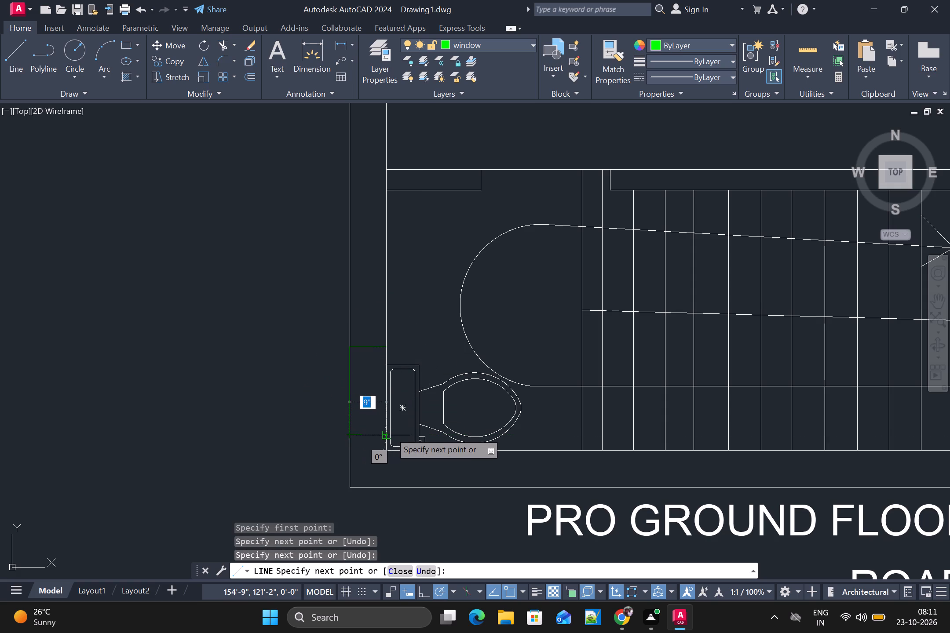
left_click(390, 432)
left_click(388, 347)
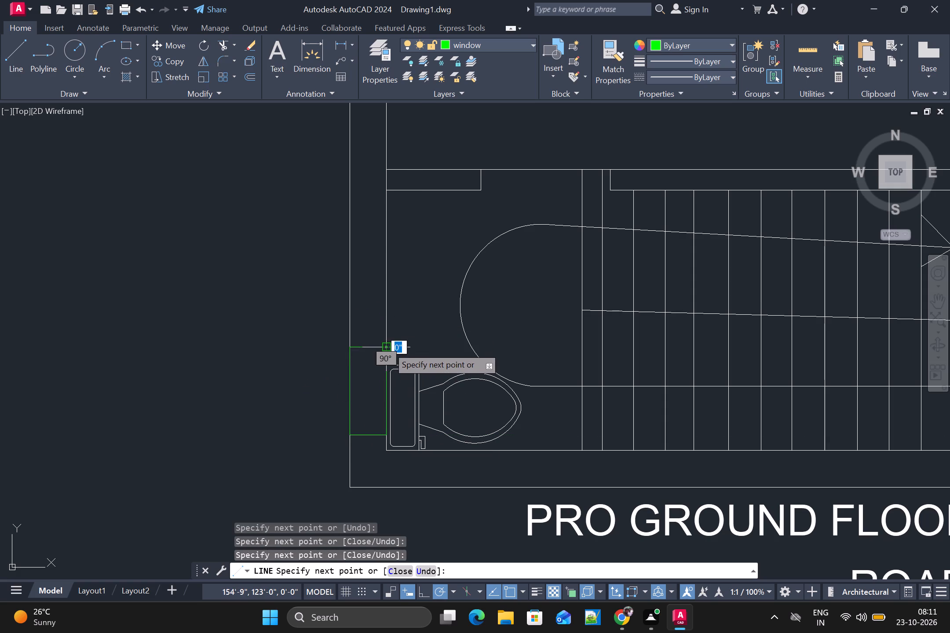
key("space")
Draw a window outline about 5'-8" long across the 9" right outer wall behind the 11' x 13'4" bedroom's bed, extending slightly past both bed edges.
scroll(393, 363, "down", 2)
middle_click_drag(555, 331, 364, 400)
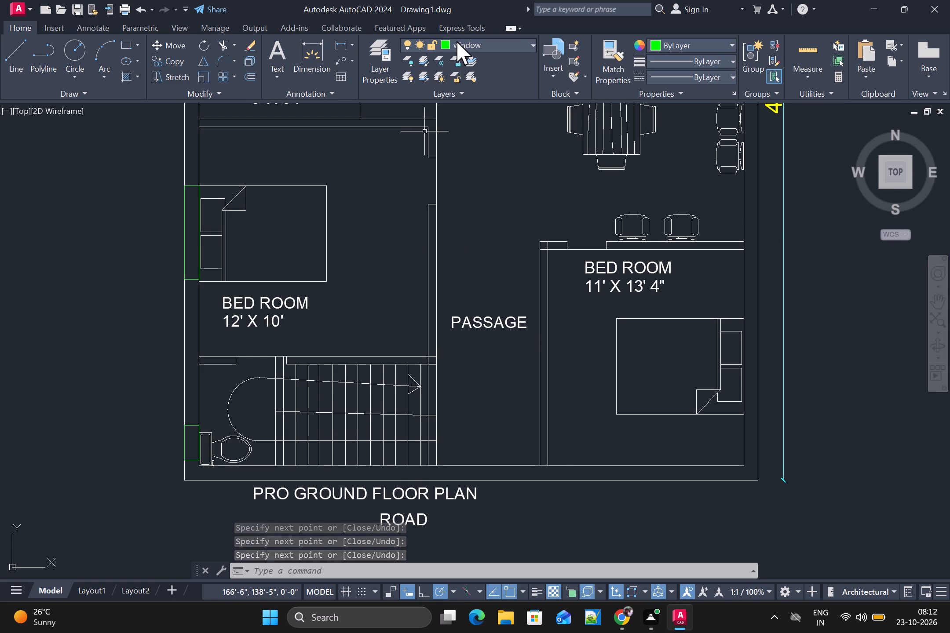
key("space")
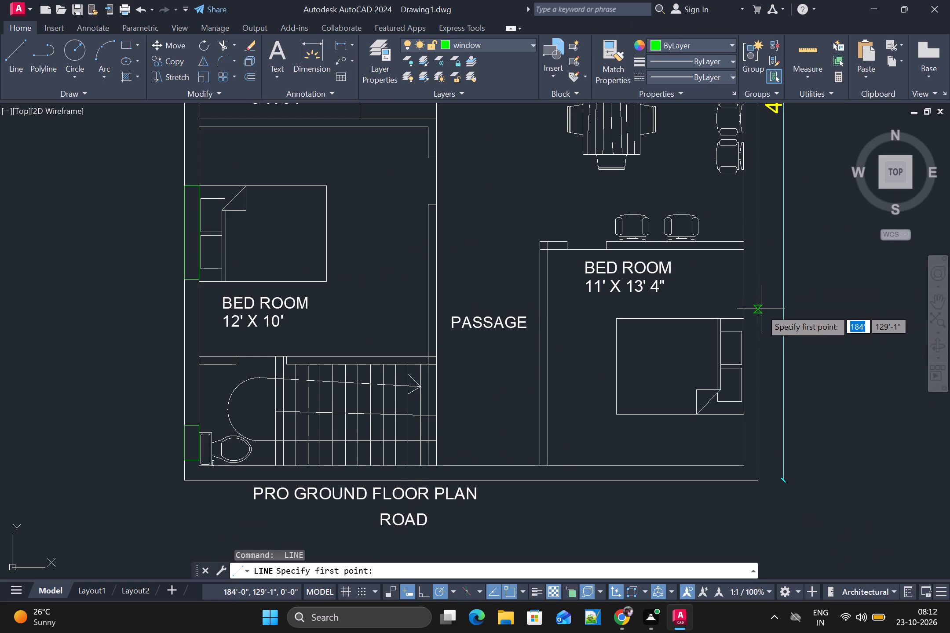
scroll(758, 314, "up", 2)
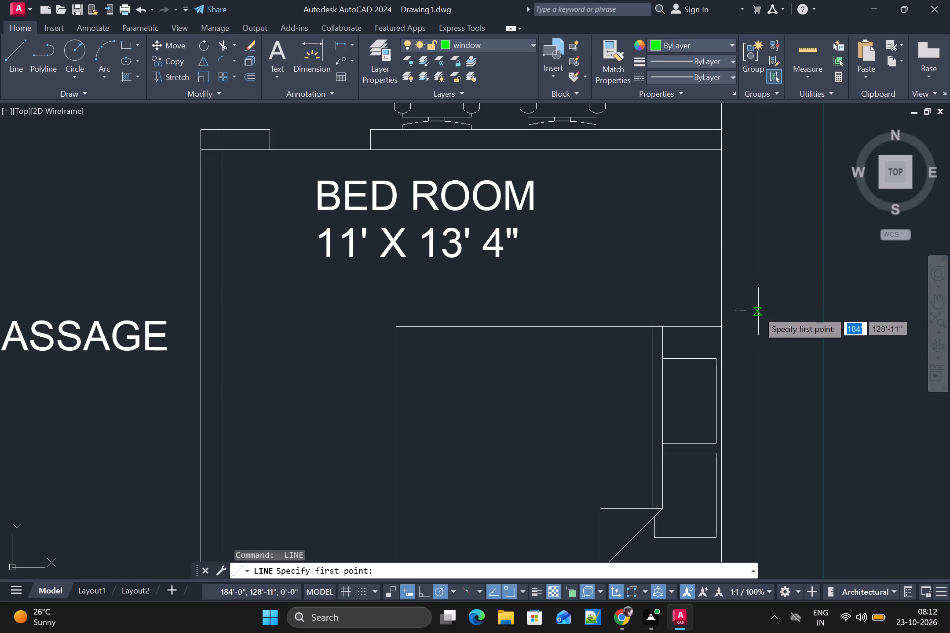
left_click(758, 310)
left_click(722, 313)
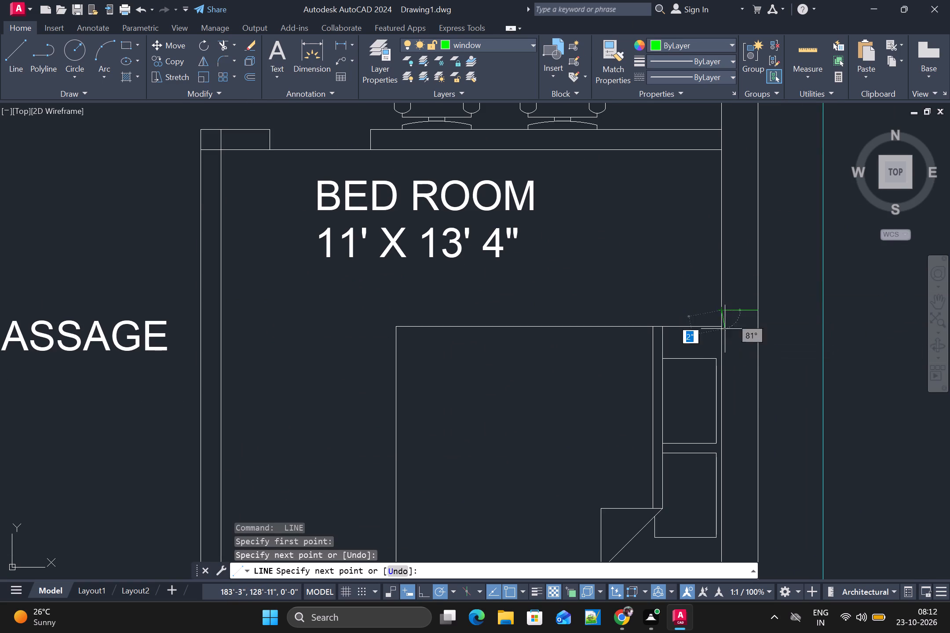
scroll(725, 470, "down", 2)
scroll(723, 512, "up", 1)
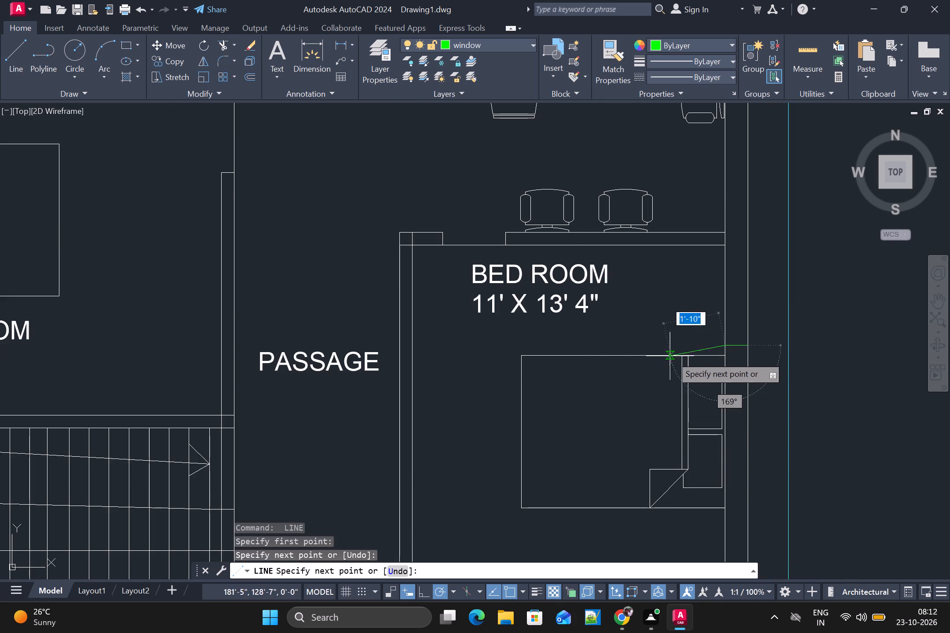
scroll(745, 498, "down", 1)
middle_click_drag(744, 503, 700, 410)
scroll(690, 412, "down", 1)
scroll(690, 412, "up", 2)
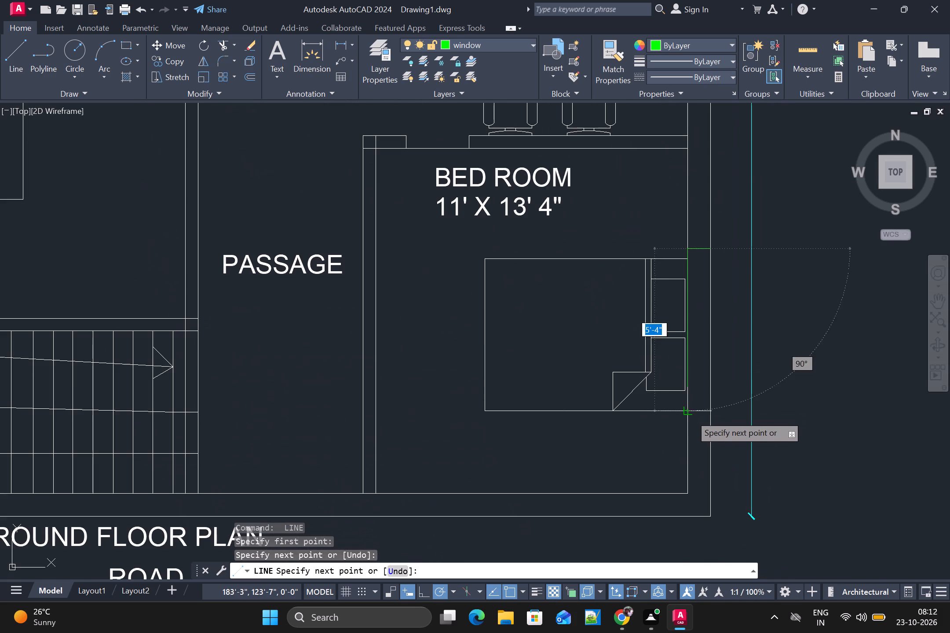
scroll(688, 420, "up", 1)
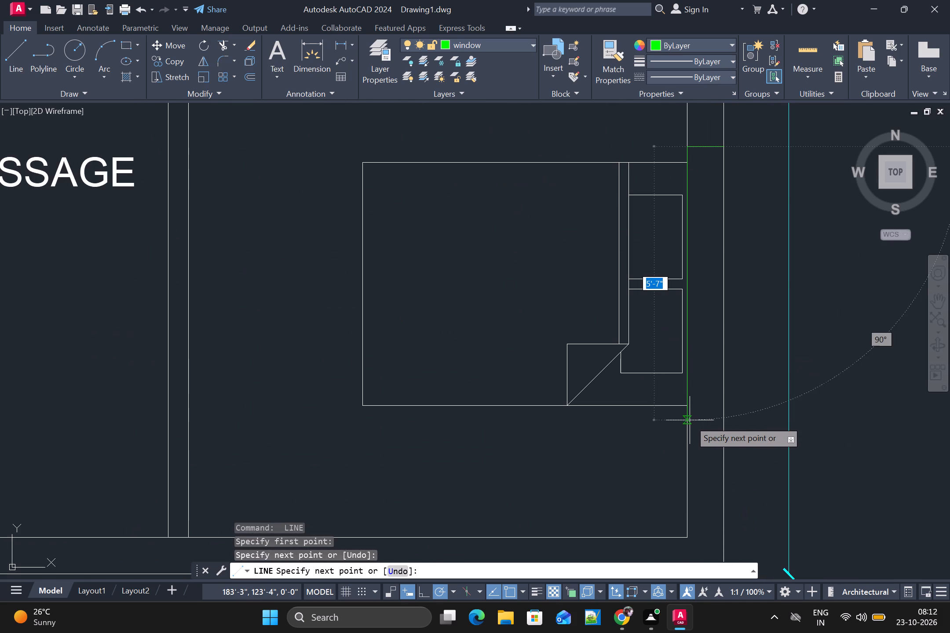
left_click(686, 423)
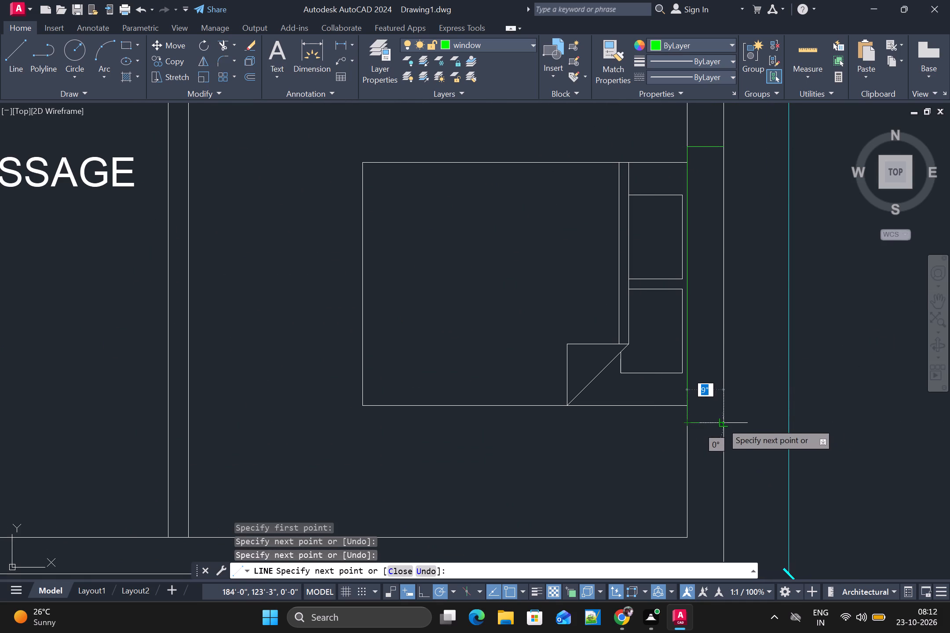
left_click(721, 422)
left_click(721, 145)
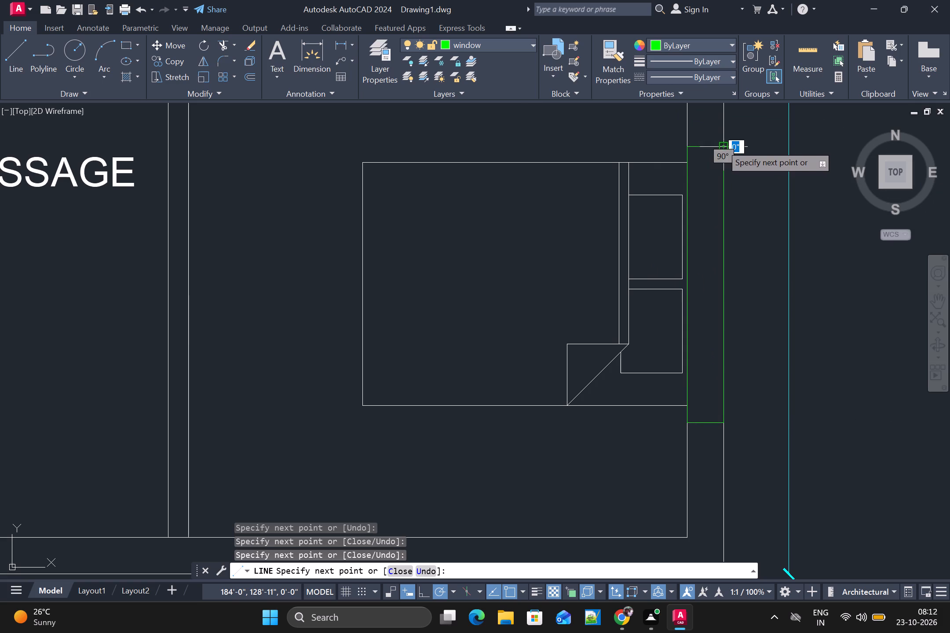
scroll(720, 153, "down", 2)
key("space")
Draw a window outline about 4'-1" long across the right outer wall of the drawing room, ending level with the top of the upper wall-side chair.
scroll(709, 181, "down", 3)
middle_click_drag(701, 176, 650, 356)
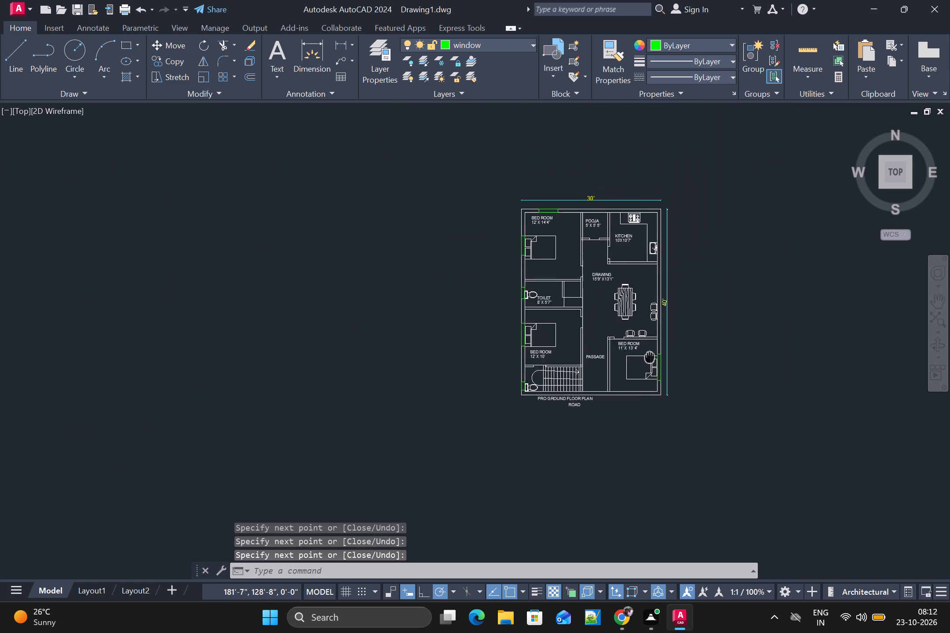
middle_click_drag(650, 356, 649, 357)
scroll(693, 258, "up", 1)
key("space")
scroll(638, 323, "up", 2)
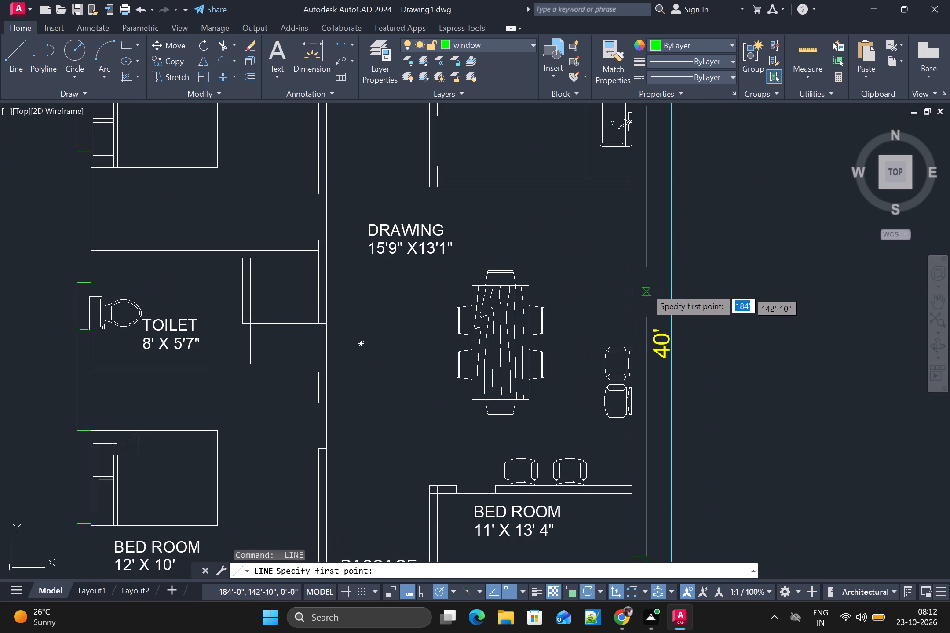
left_click(646, 273)
left_click(629, 275)
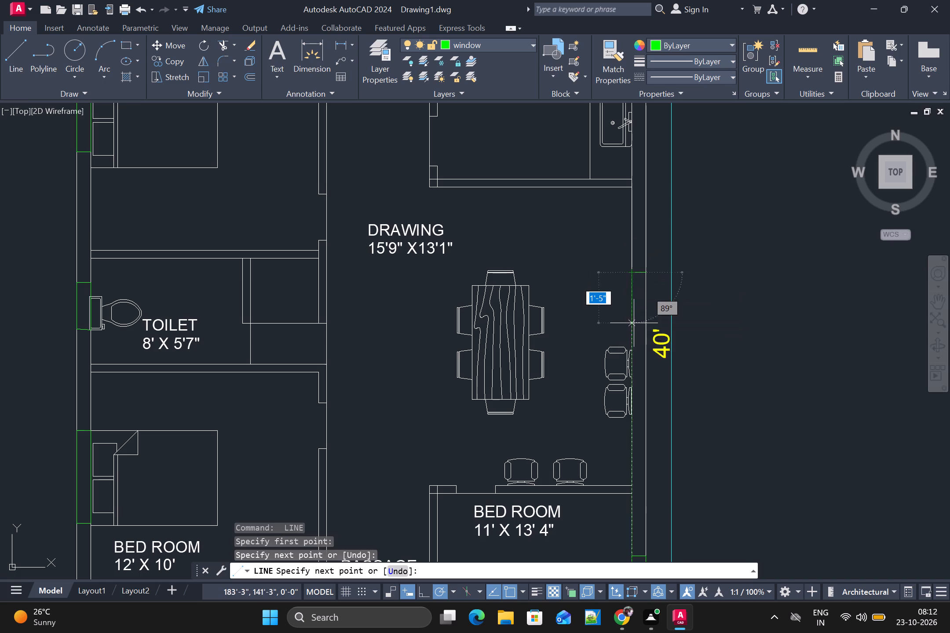
scroll(628, 351, "up", 2)
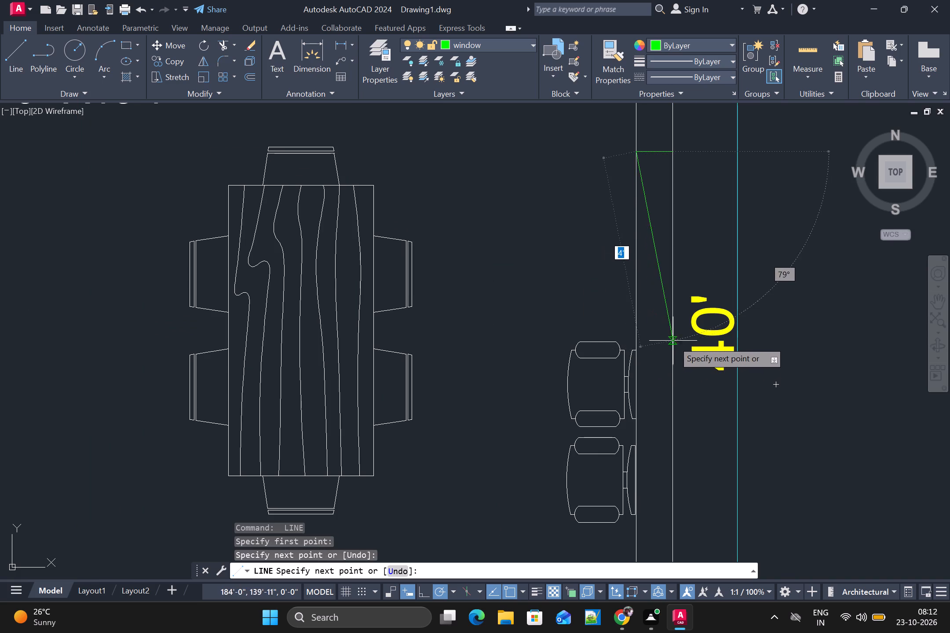
left_click(639, 353)
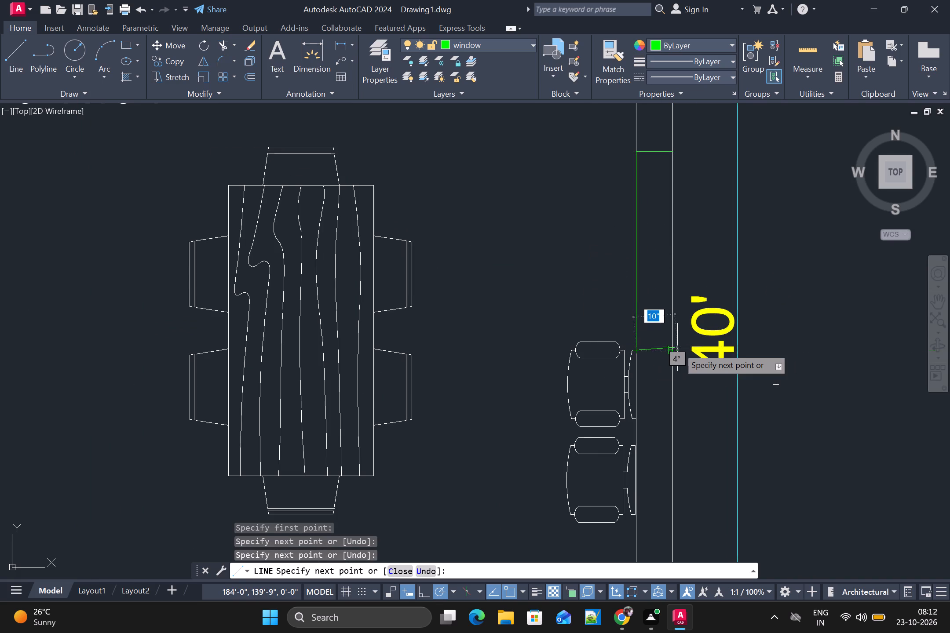
left_click(674, 350)
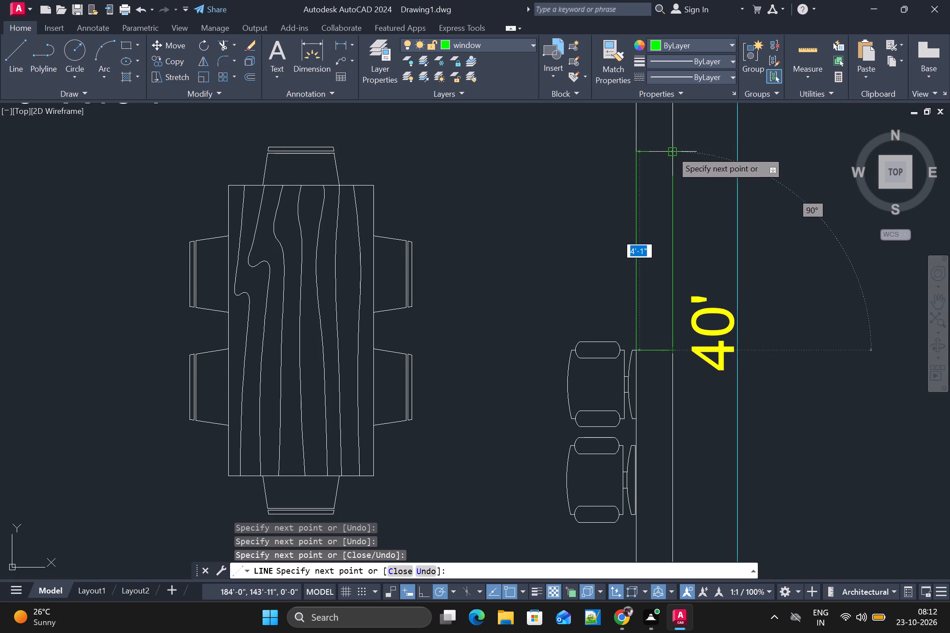
left_click(671, 152)
scroll(665, 163, "down", 3)
key("space")
Draw a window outline about 4'-1" long across the 9" right outer wall of the kitchen, ending beside the sink's upper part.
scroll(665, 189, "down", 2)
middle_click_drag(668, 186, 645, 248)
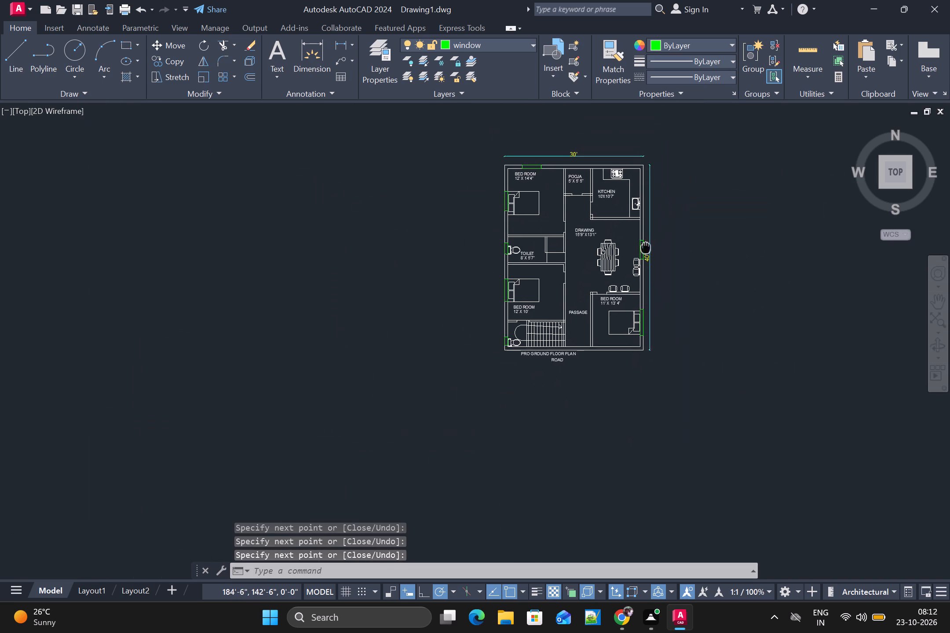
middle_click_drag(645, 248, 641, 253)
scroll(638, 207, "up", 1)
key("space")
scroll(634, 180, "up", 3)
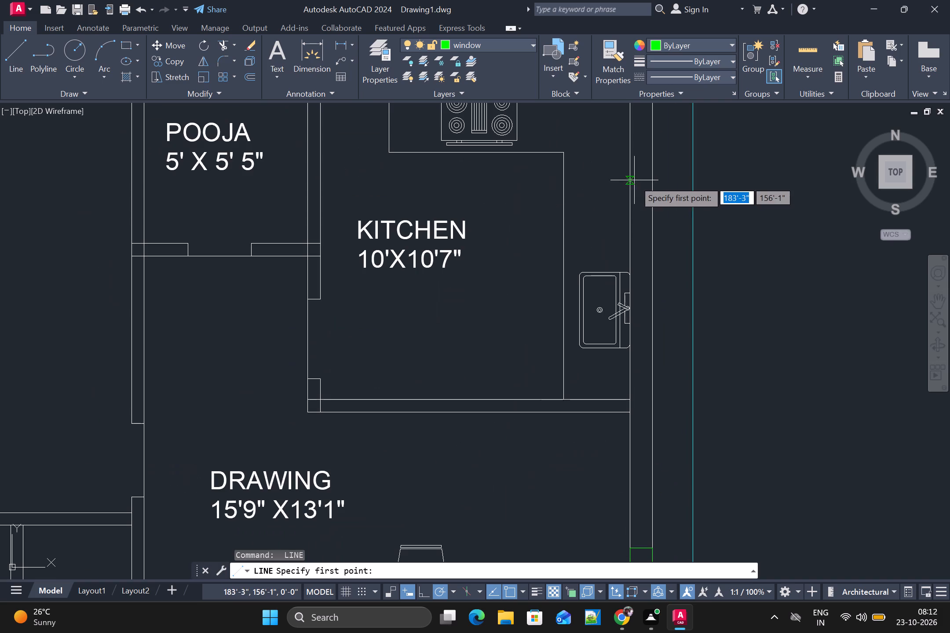
left_click(653, 169)
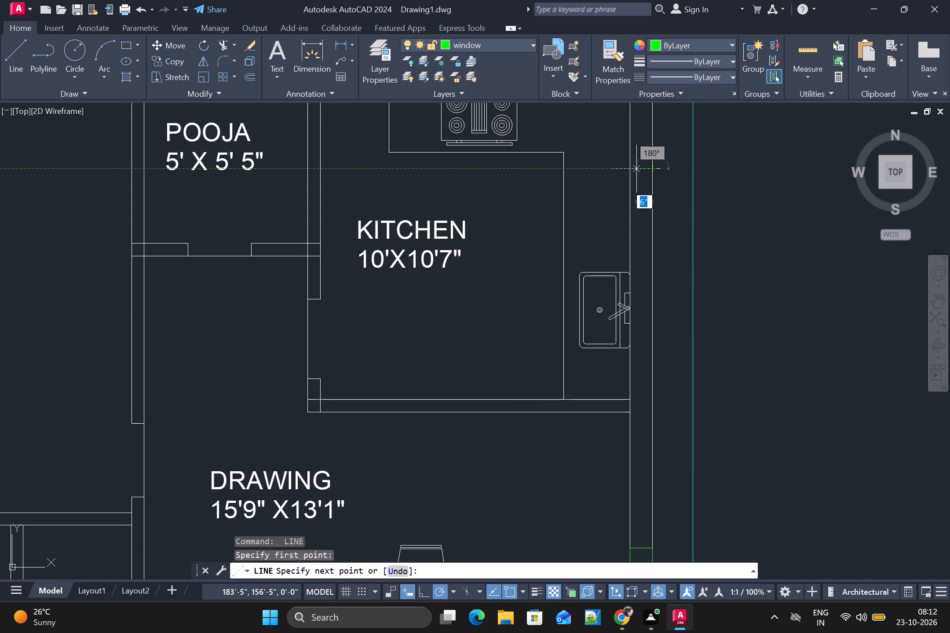
left_click(630, 169)
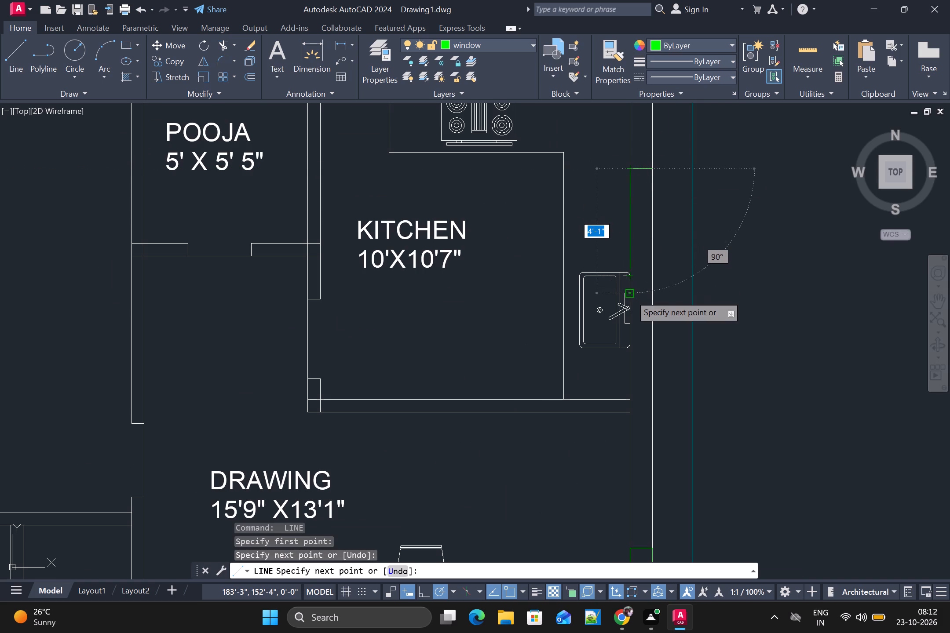
left_click(630, 296)
left_click(656, 291)
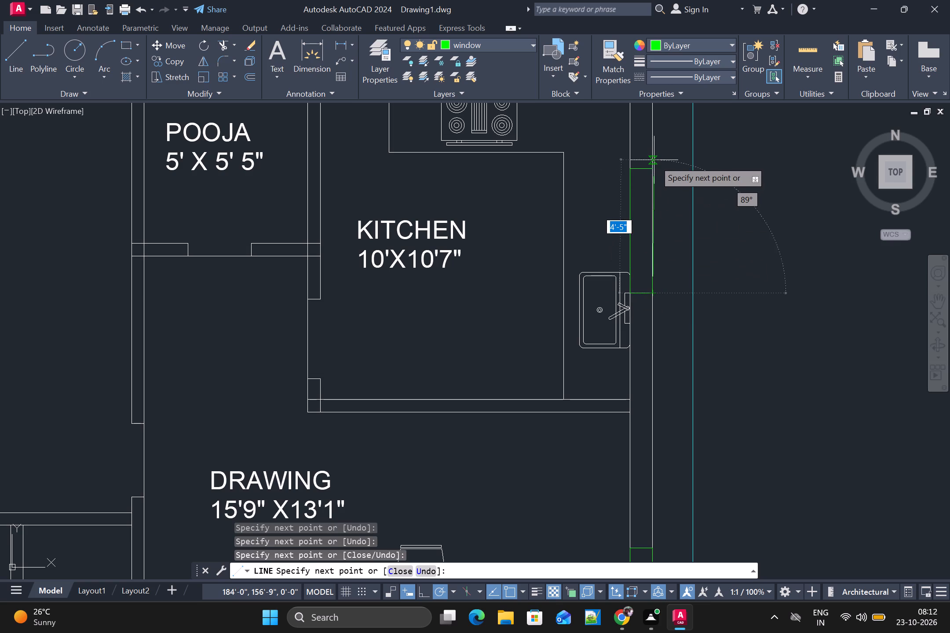
left_click(654, 170)
key("space")
Draw a window outline about 4'-3" long across the 9" upper outer wall of the kitchen, ending behind the stove.
scroll(652, 178, "down", 3)
middle_click_drag(650, 170, 649, 233)
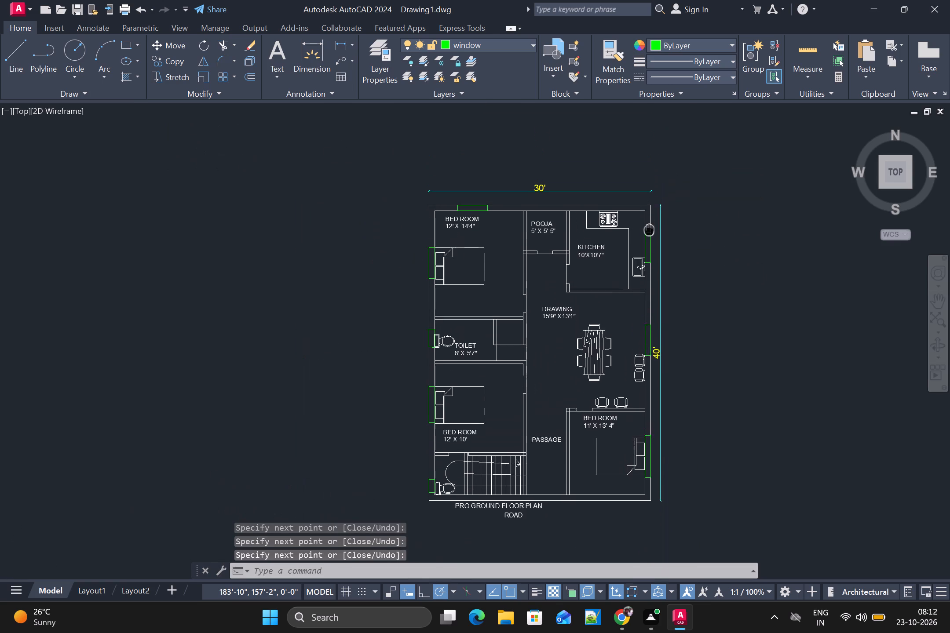
middle_click_drag(649, 233, 649, 239)
key("space")
scroll(581, 214, "up", 2)
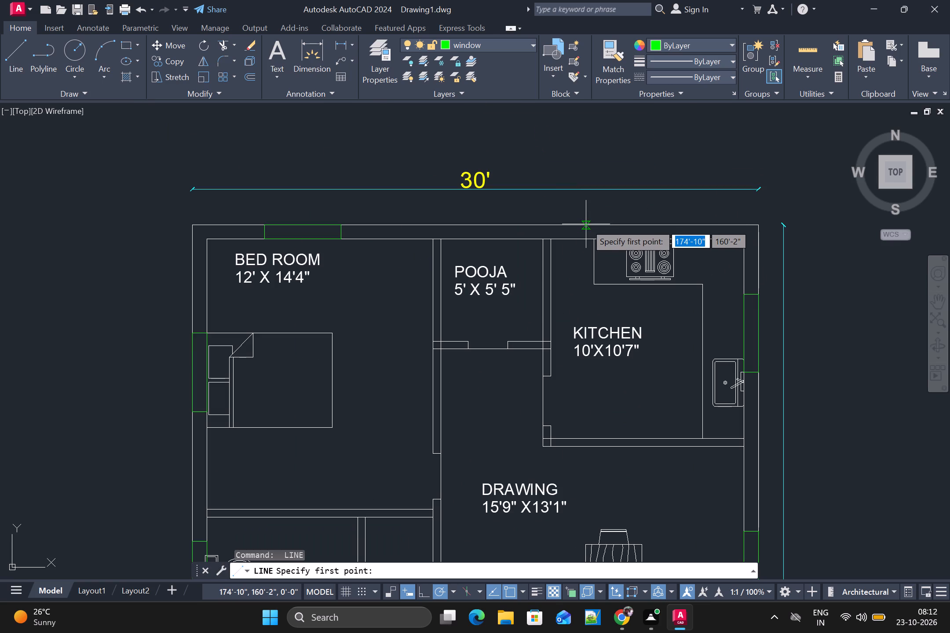
left_click(585, 225)
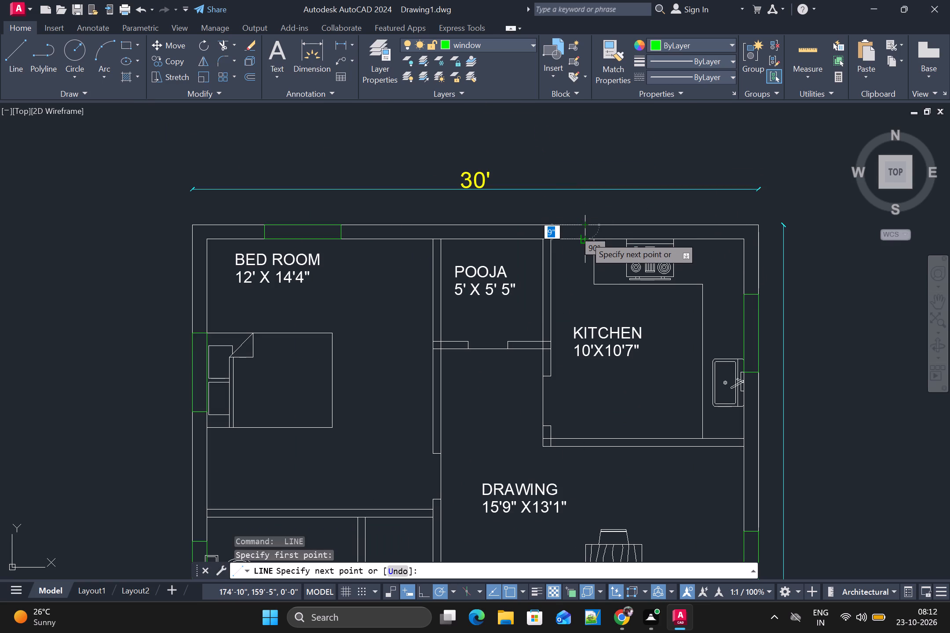
left_click(585, 237)
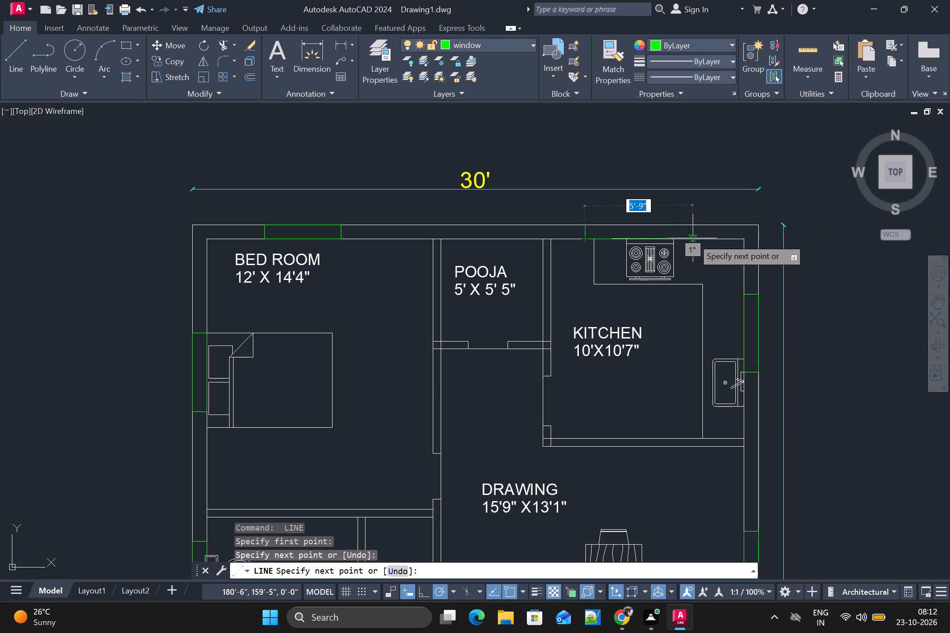
left_click(666, 239)
left_click(665, 228)
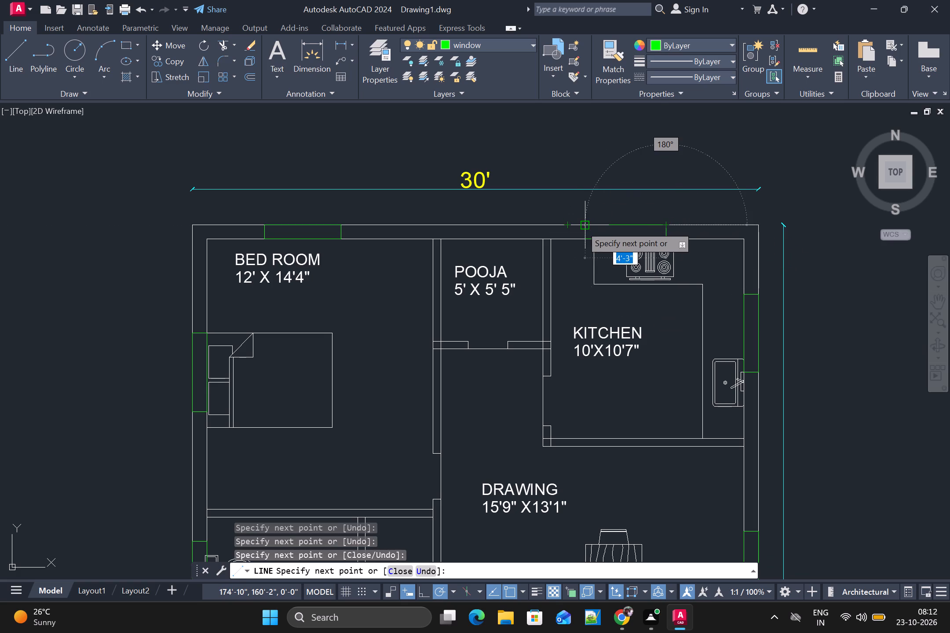
left_click(582, 226)
key("space")
scroll(587, 246, "down", 2)
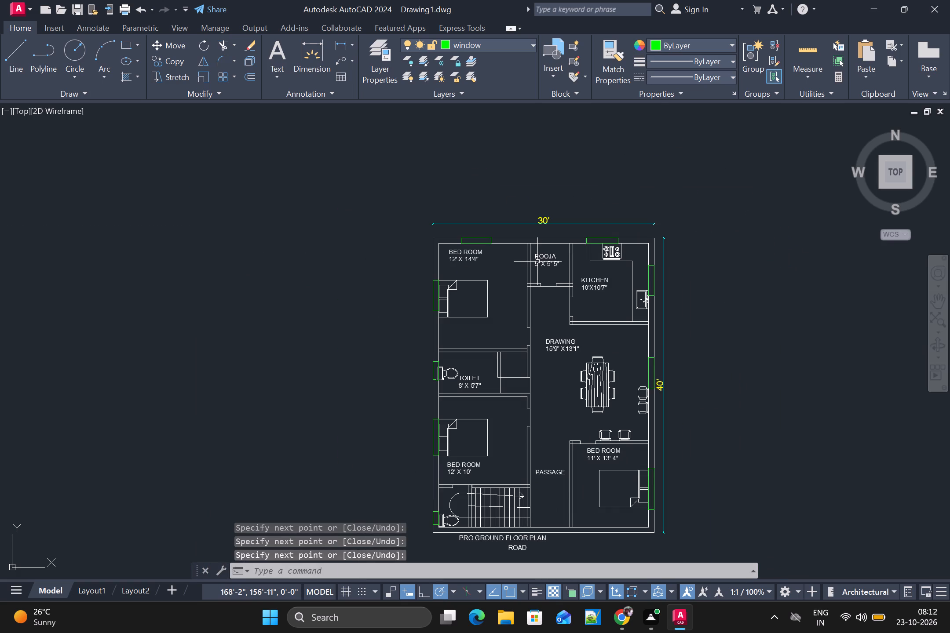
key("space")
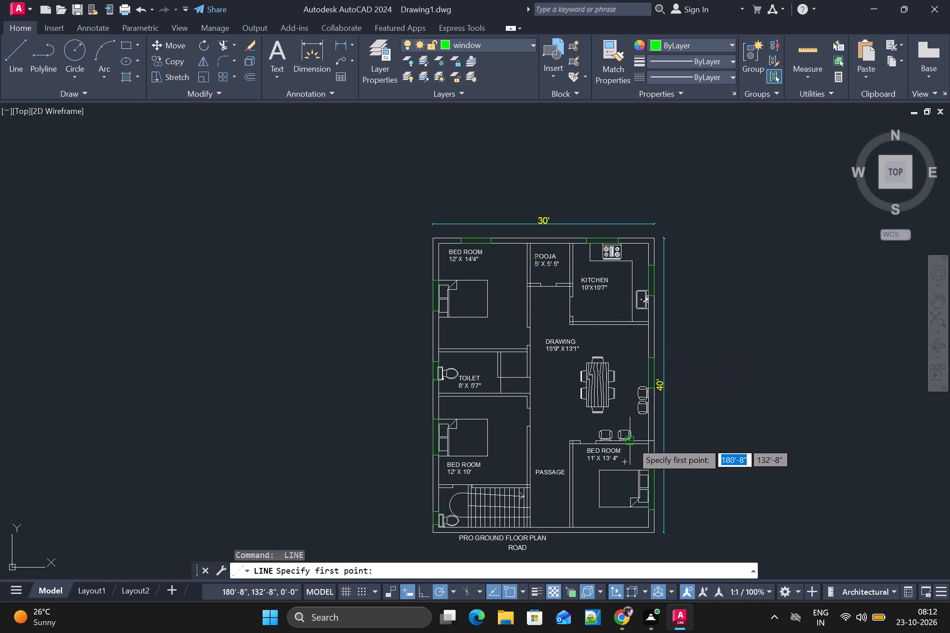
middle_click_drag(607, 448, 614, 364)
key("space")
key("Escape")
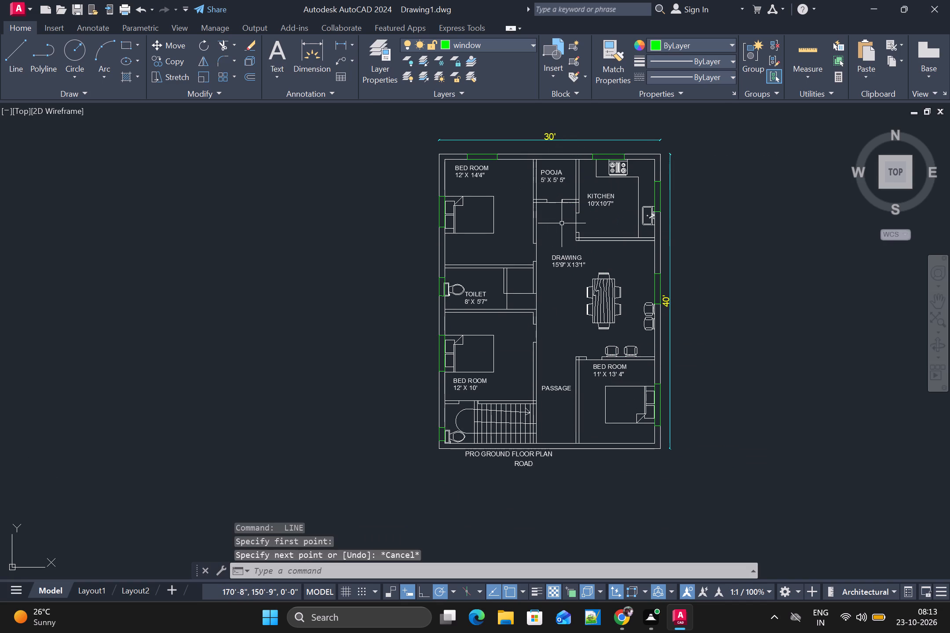
Offset the outer line of the 12' x 14'4" bedroom's upper window inward with the Through option, about a third into the wall.
key("o")
key("Return")
type("T")
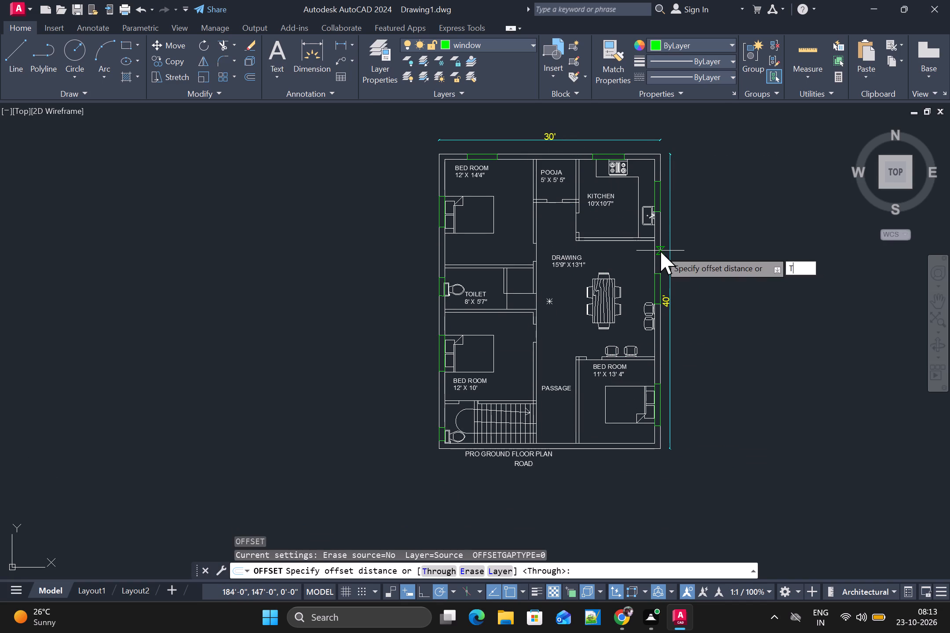
key("space")
scroll(480, 182, "up", 2)
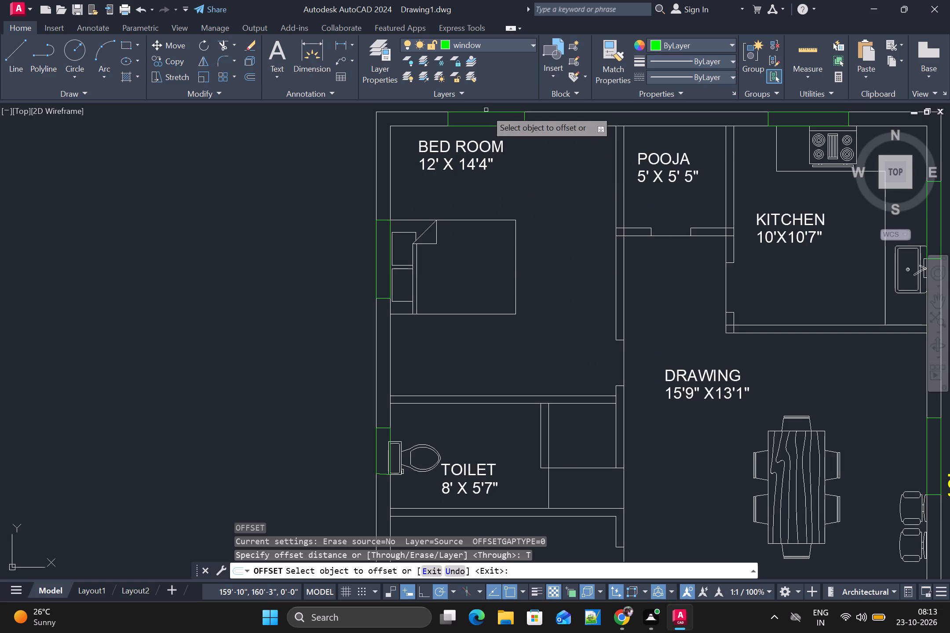
left_click(486, 112)
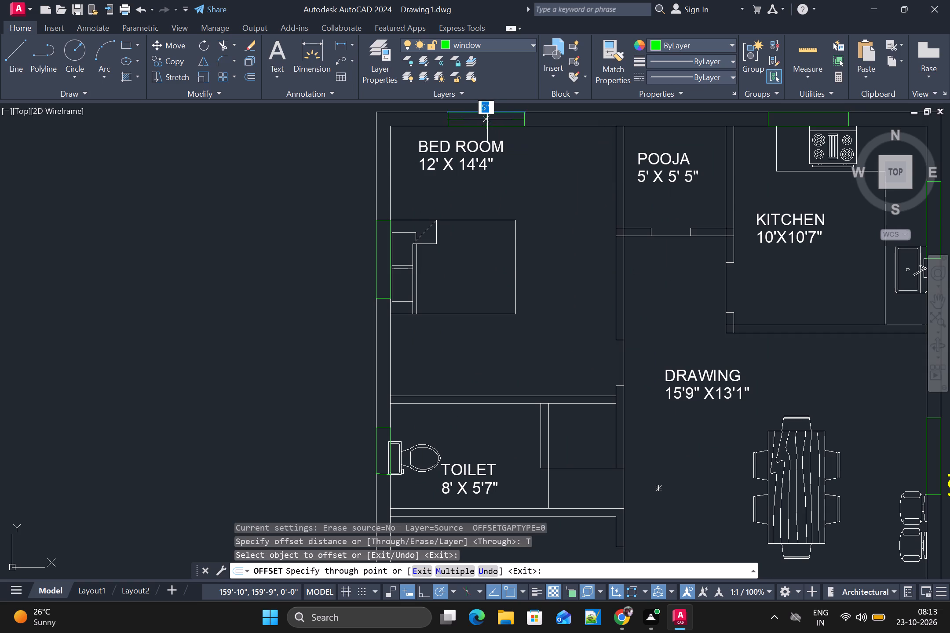
scroll(487, 119, "up", 1)
double_click(488, 116)
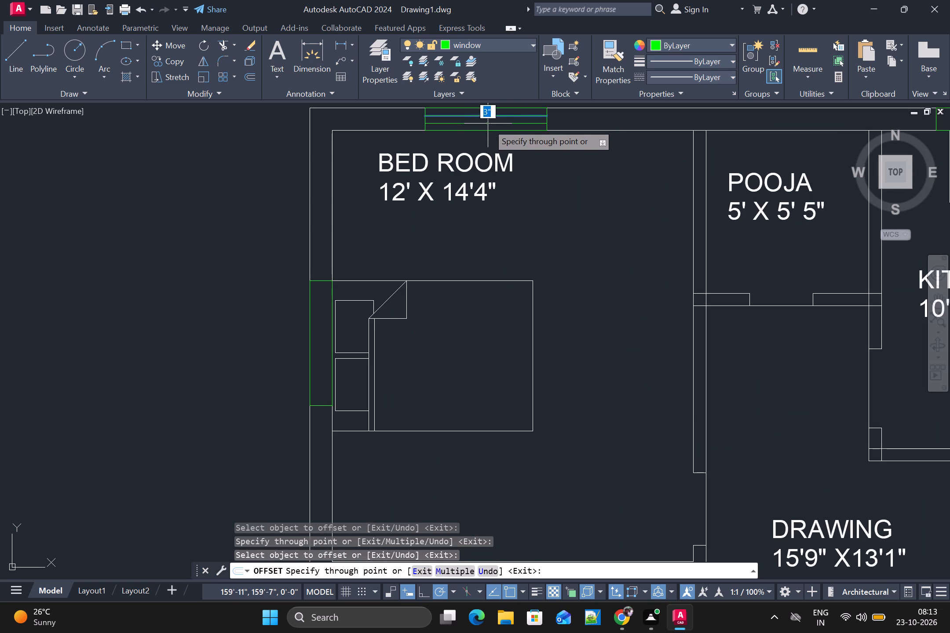
left_click(488, 123)
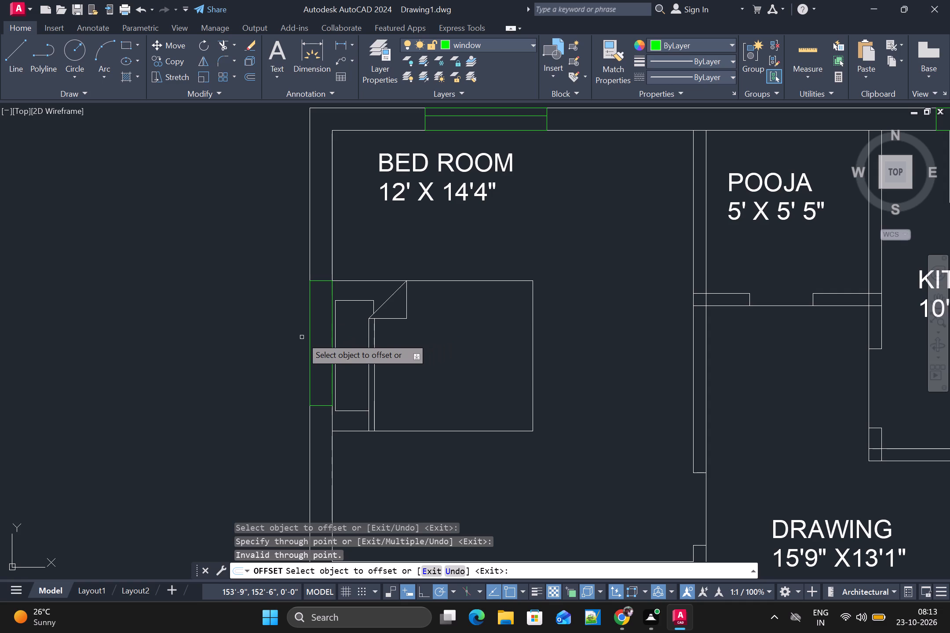
Offset the outer line of the left wall window behind the 12' x 14'4" bedroom's bed inward by about 4".
left_click(311, 327)
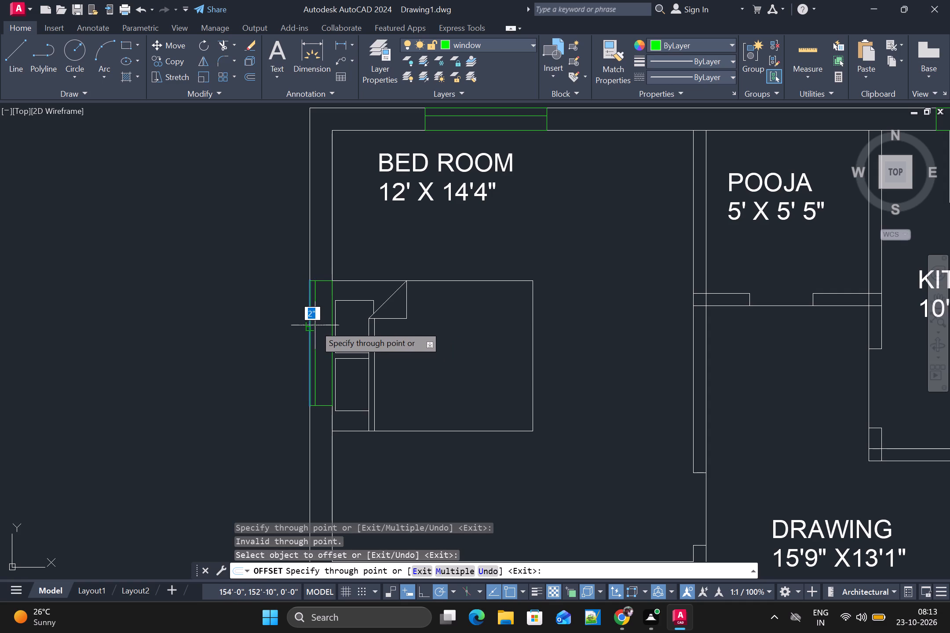
double_click(316, 325)
left_click(309, 328)
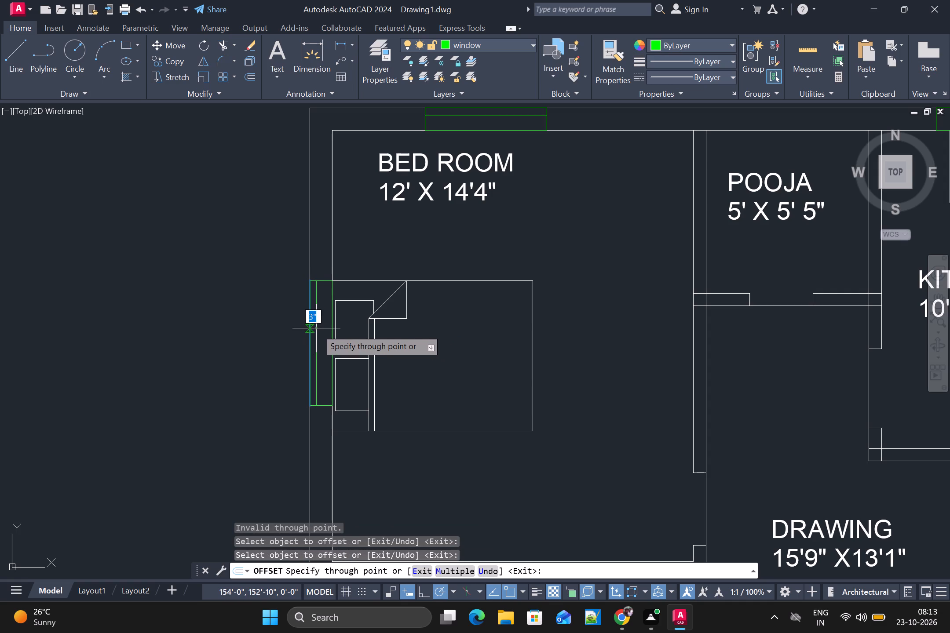
left_click(316, 328)
left_click(310, 330)
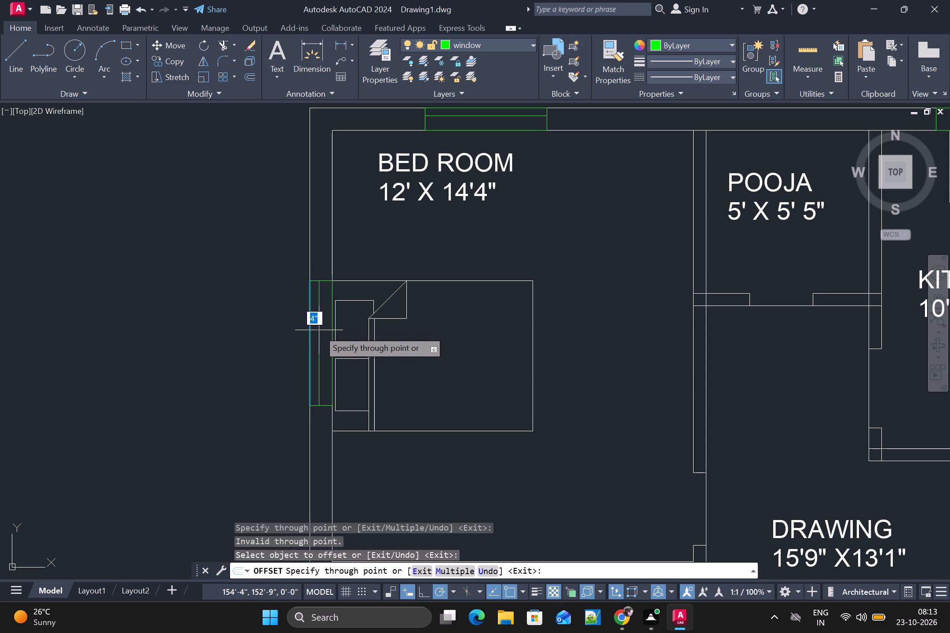
double_click(319, 330)
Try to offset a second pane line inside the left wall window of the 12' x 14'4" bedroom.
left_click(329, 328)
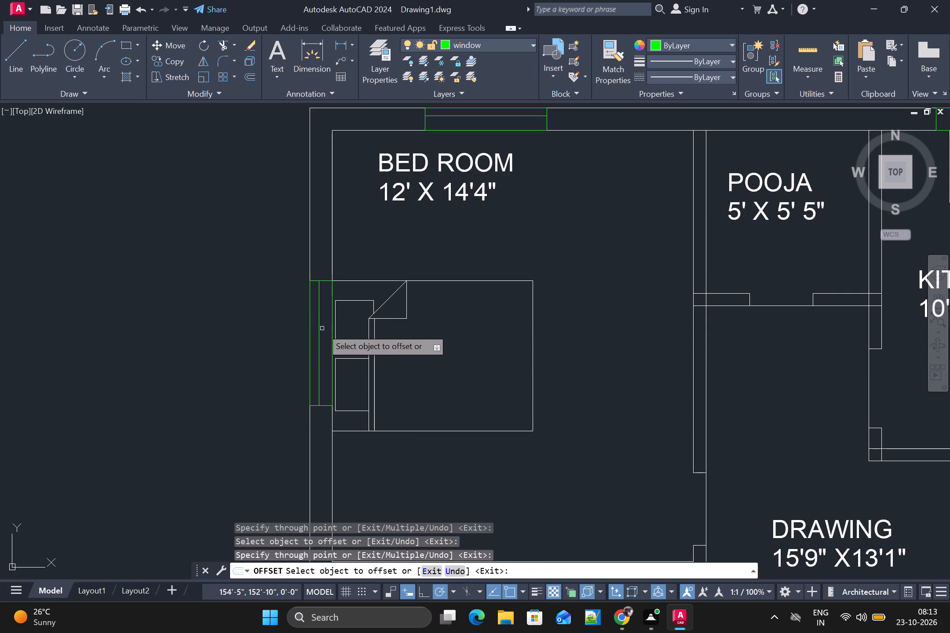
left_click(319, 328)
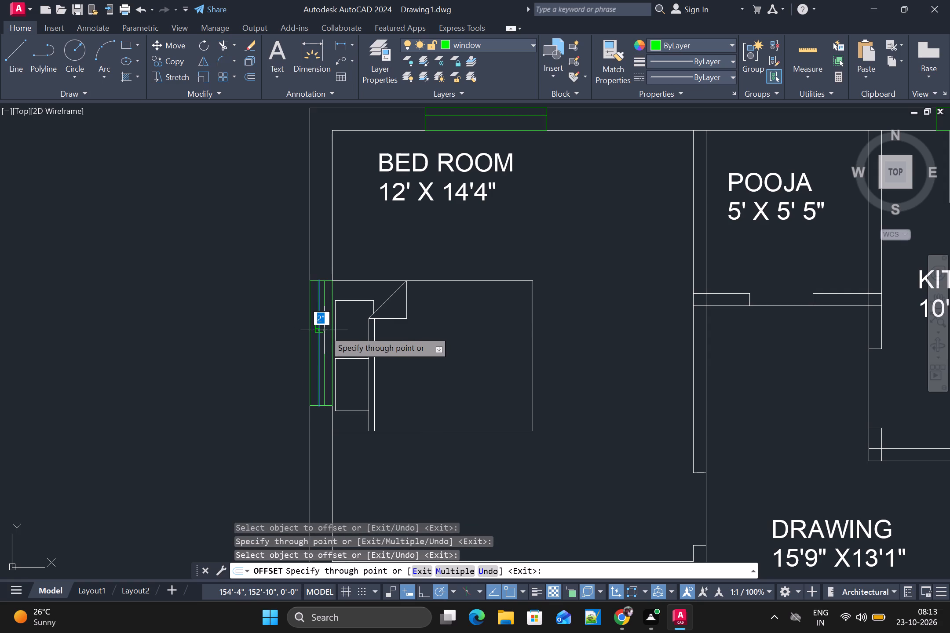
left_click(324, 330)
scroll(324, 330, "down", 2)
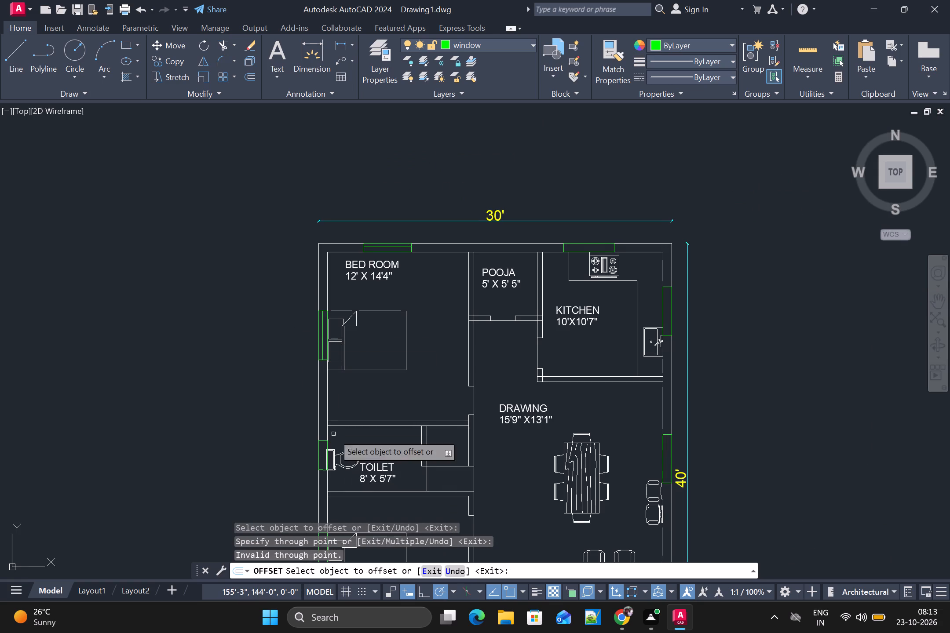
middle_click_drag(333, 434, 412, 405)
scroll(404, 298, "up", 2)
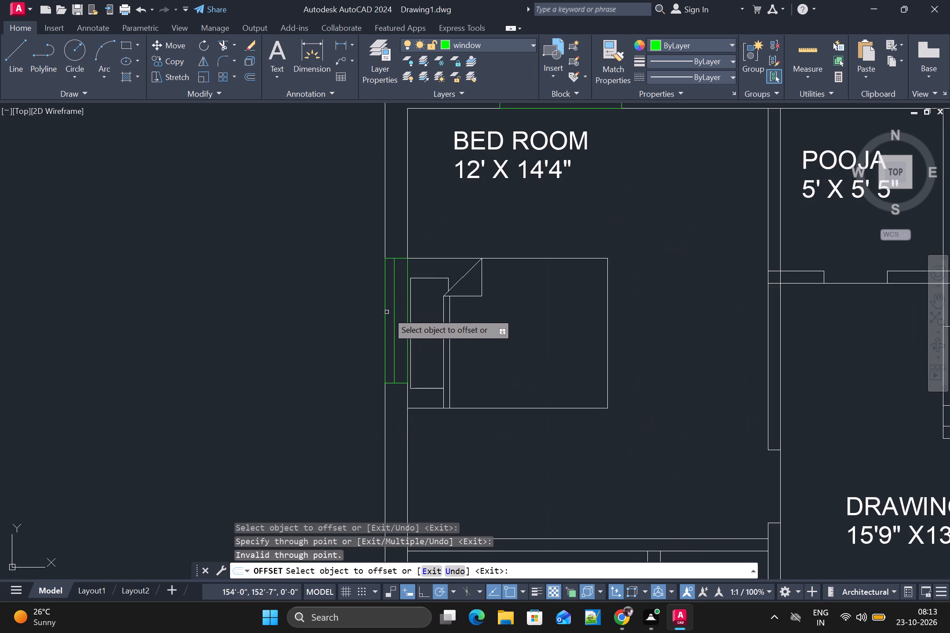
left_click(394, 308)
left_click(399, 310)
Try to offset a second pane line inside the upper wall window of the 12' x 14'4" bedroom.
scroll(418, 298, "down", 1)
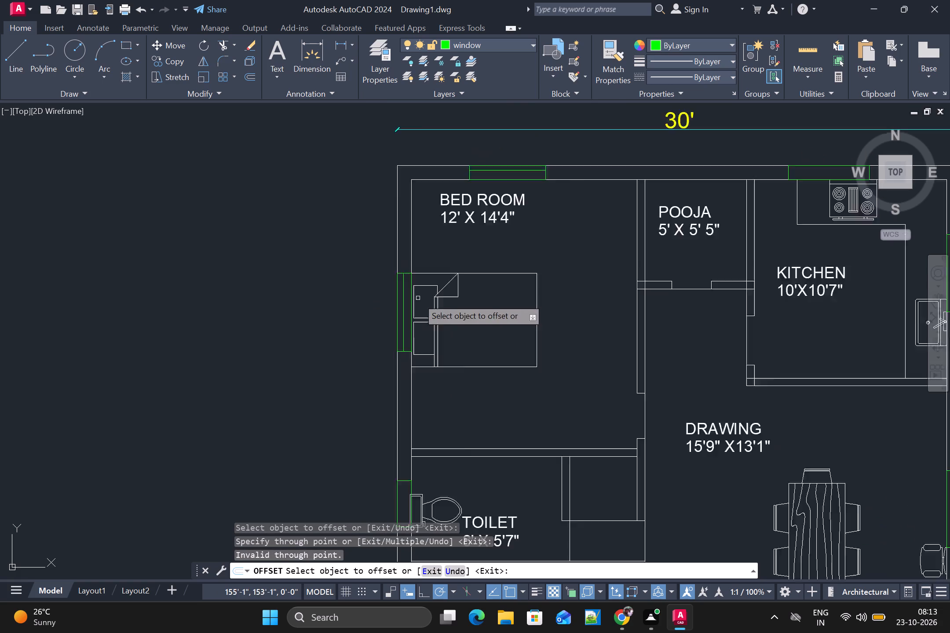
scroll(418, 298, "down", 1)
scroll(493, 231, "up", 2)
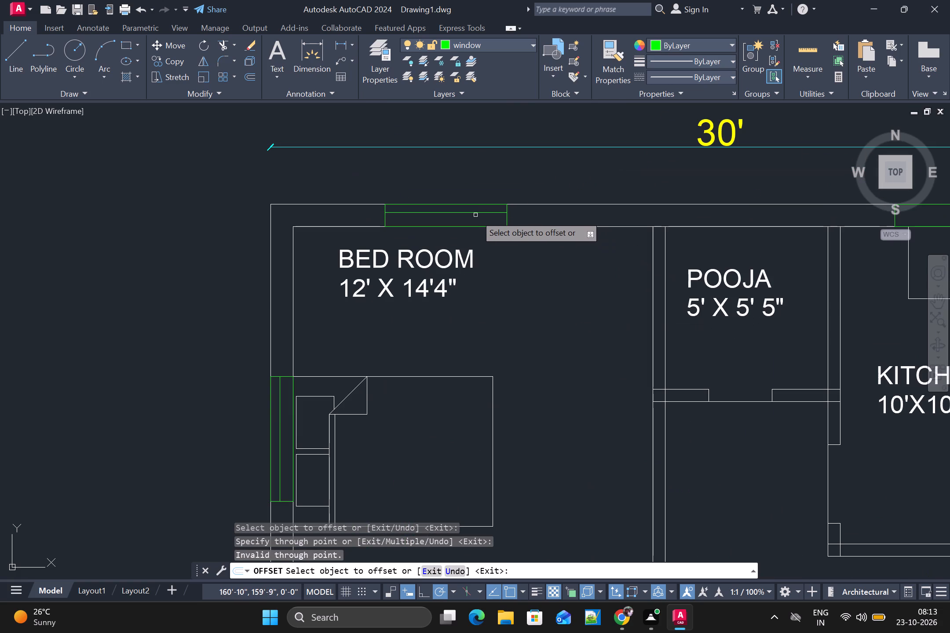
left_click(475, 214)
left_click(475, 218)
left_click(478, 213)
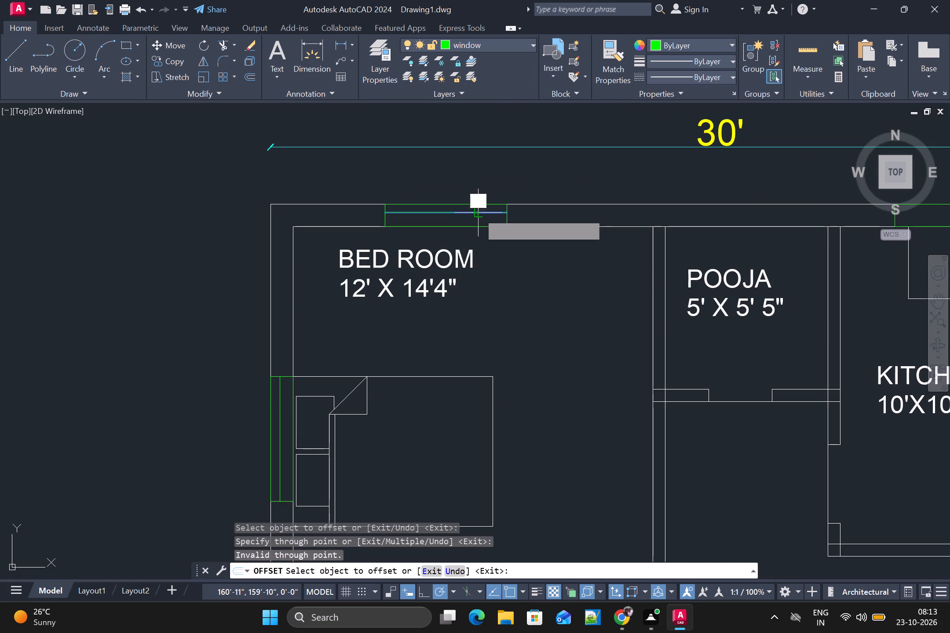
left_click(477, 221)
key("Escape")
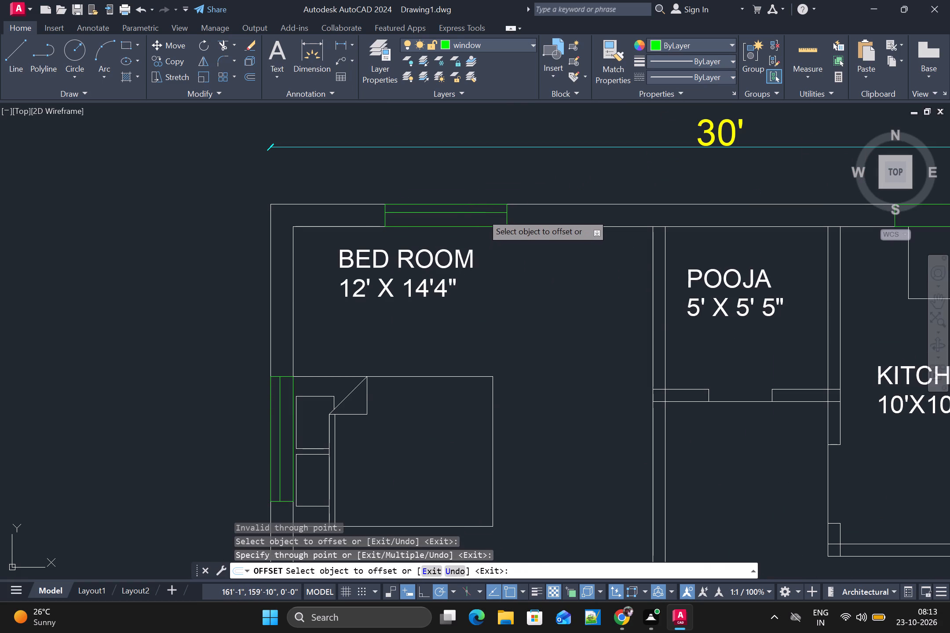
Restart Offset with the Through option and add a second pane line in the 12' x 14'4" bedroom's upper window.
key("o")
key("Return")
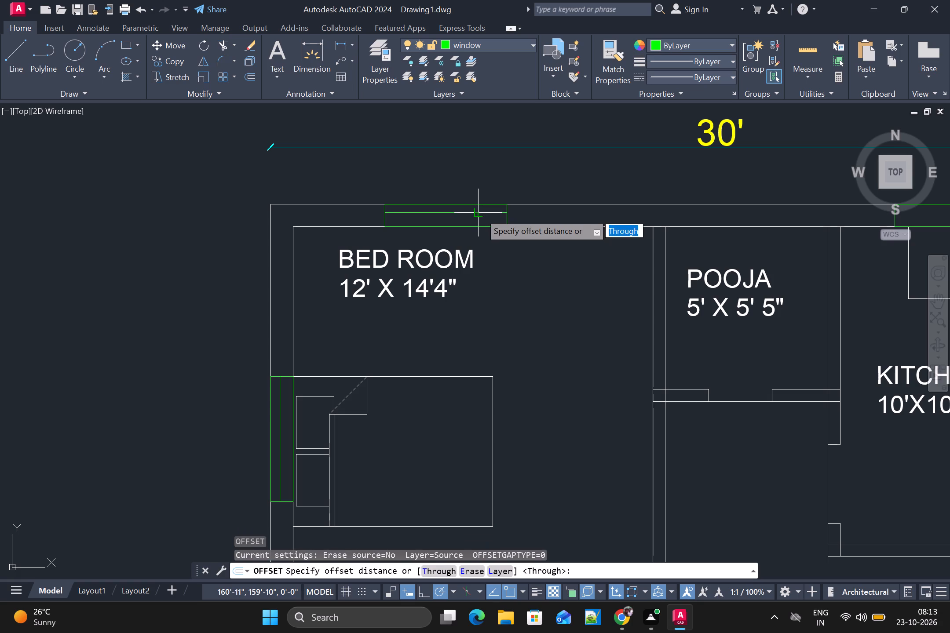
type("T")
key("space")
left_click(453, 213)
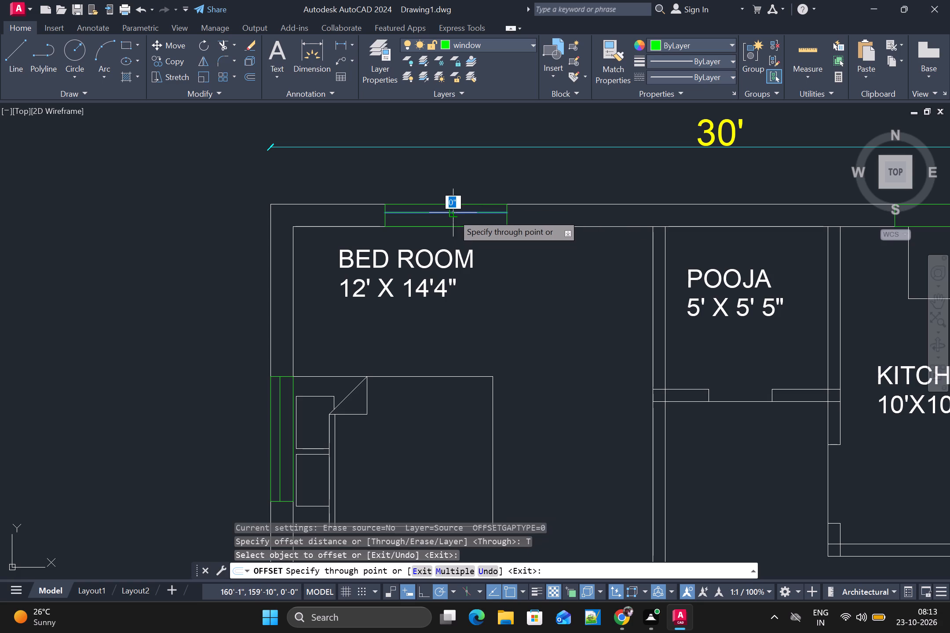
left_click(453, 220)
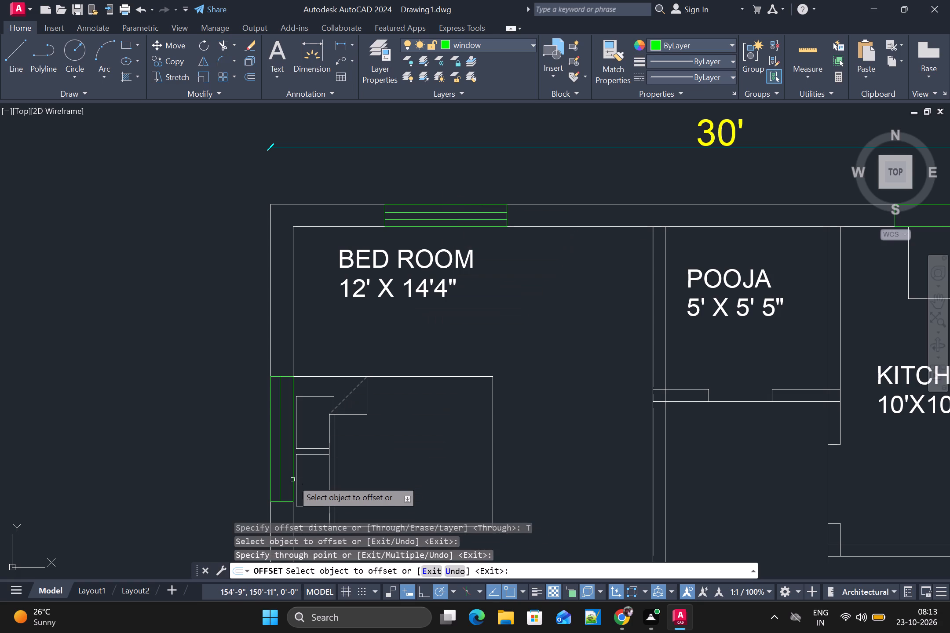
Offset the pane line of the 12' x 14'4" bedroom's left wall window inward to add a second pane line.
scroll(290, 463, "up", 1)
left_click(271, 445)
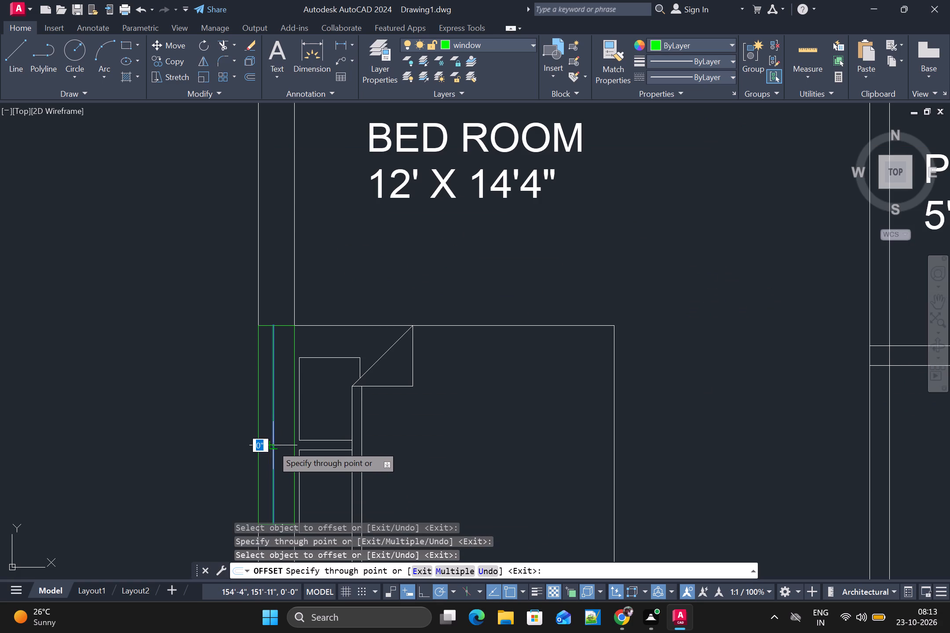
left_click(283, 445)
Offset two roughly evenly spaced pane lines inside the left wall window behind the WC of the 8' x 5'7" toilet.
scroll(283, 445, "down", 2)
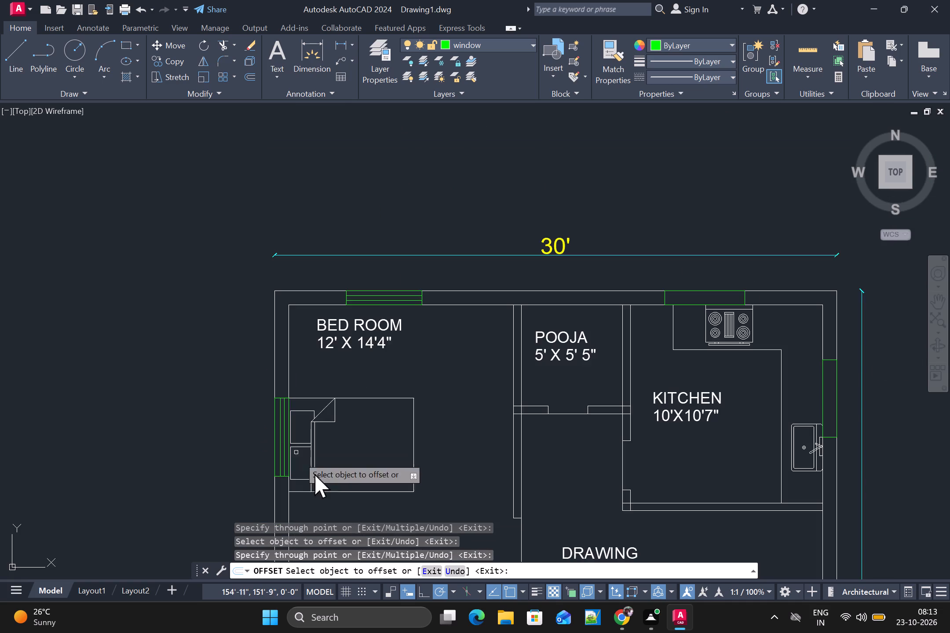
middle_click_drag(346, 456, 512, 149)
scroll(443, 306, "up", 3)
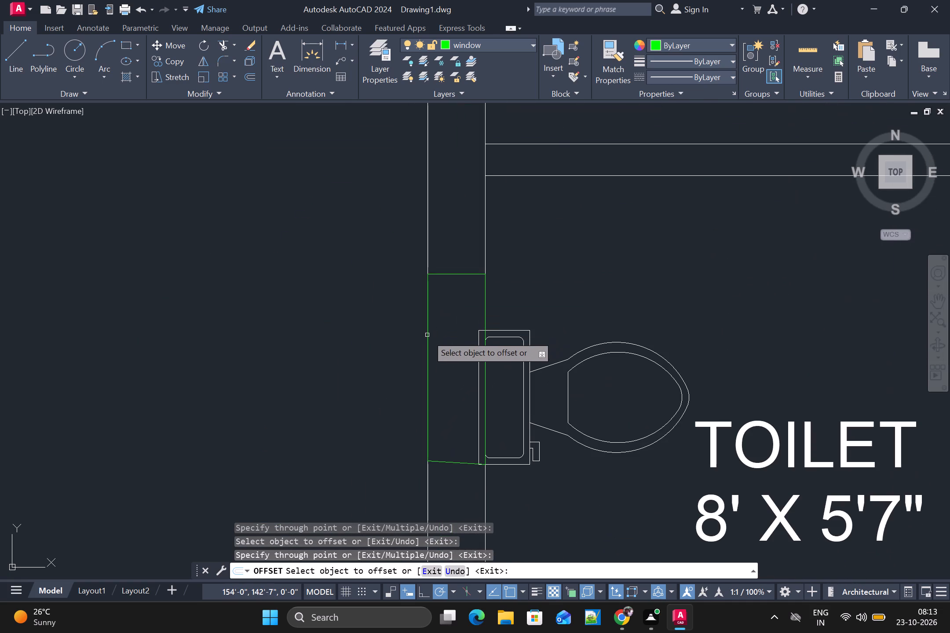
left_click(426, 335)
double_click(446, 336)
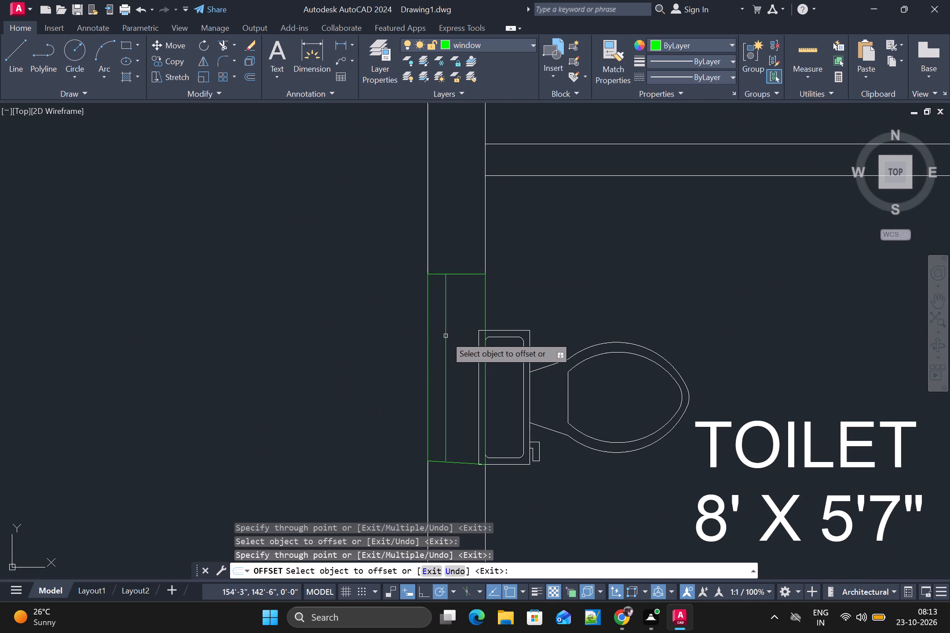
left_click(462, 337)
Offset two roughly evenly spaced pane lines inside the left wall window behind the 12' x 10' bedroom's bed.
scroll(470, 375, "down", 2)
middle_click_drag(479, 474, 476, 268)
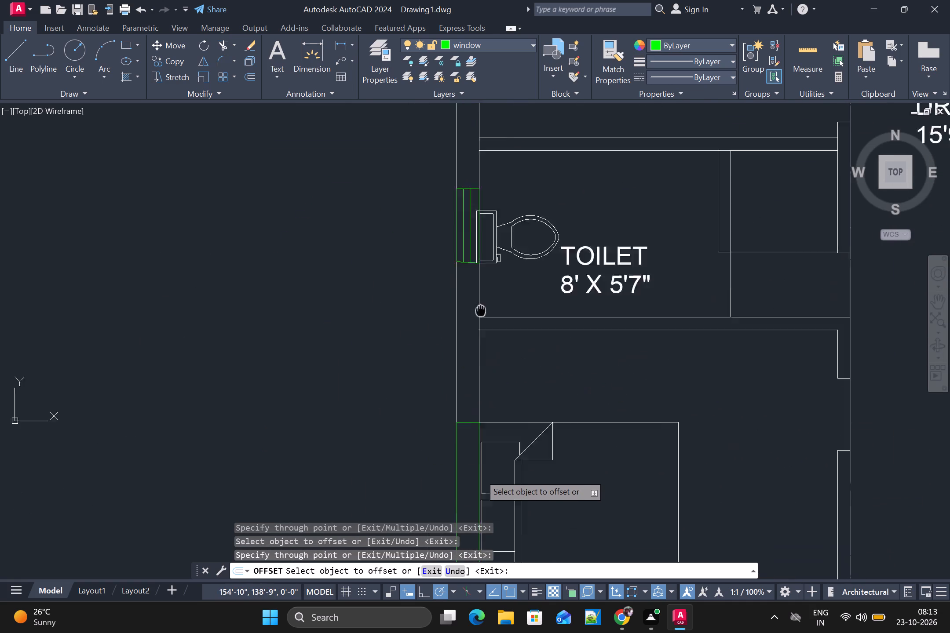
middle_click_drag(476, 268, 472, 230)
scroll(449, 418, "up", 1)
left_click(445, 406)
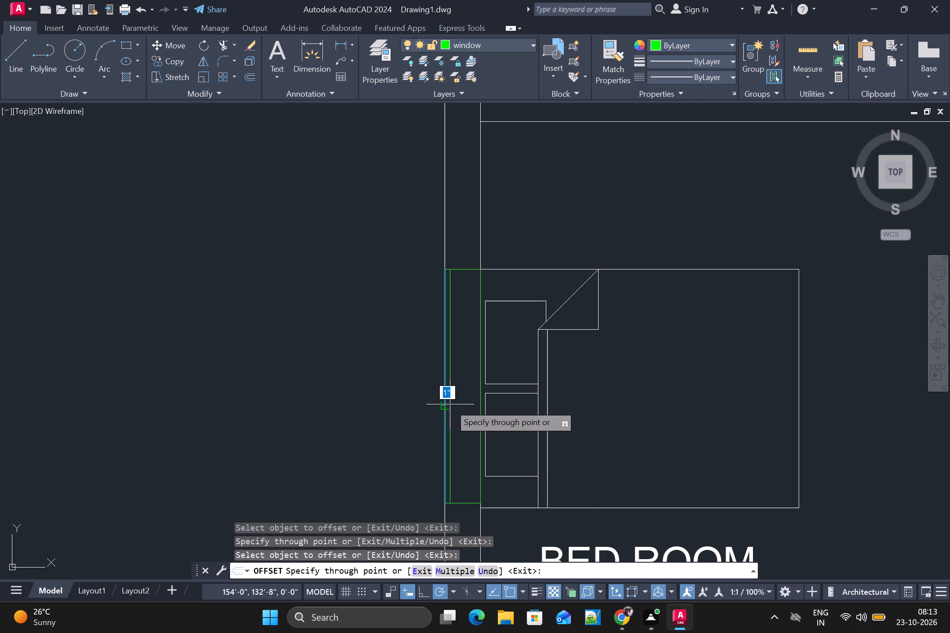
double_click(455, 404)
left_click(467, 404)
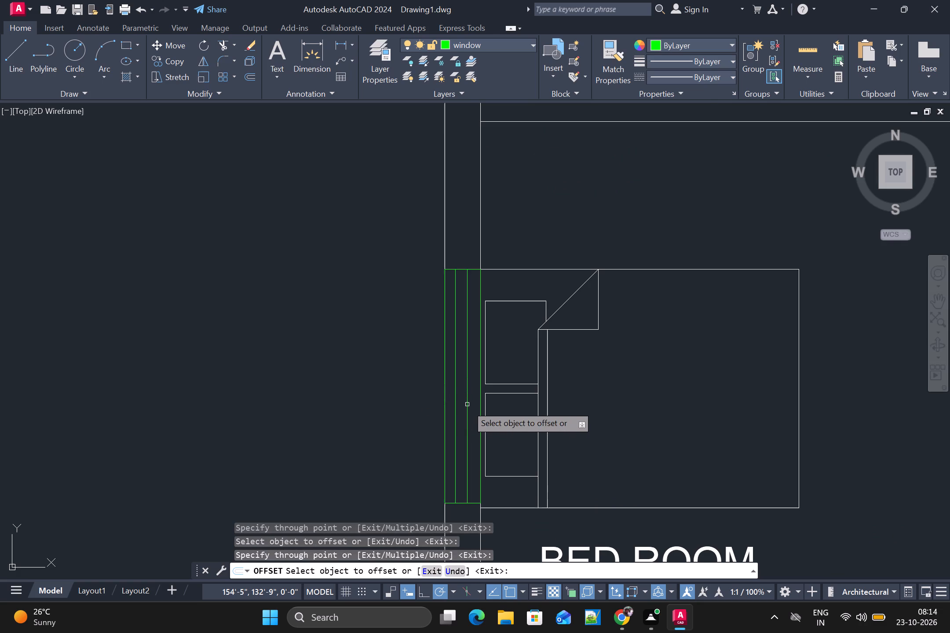
Offset two roughly evenly spaced pane lines inside the left wall window behind the WC beside the staircase.
scroll(467, 408, "down", 3)
middle_click_drag(493, 507, 500, 269)
scroll(475, 279, "up", 2)
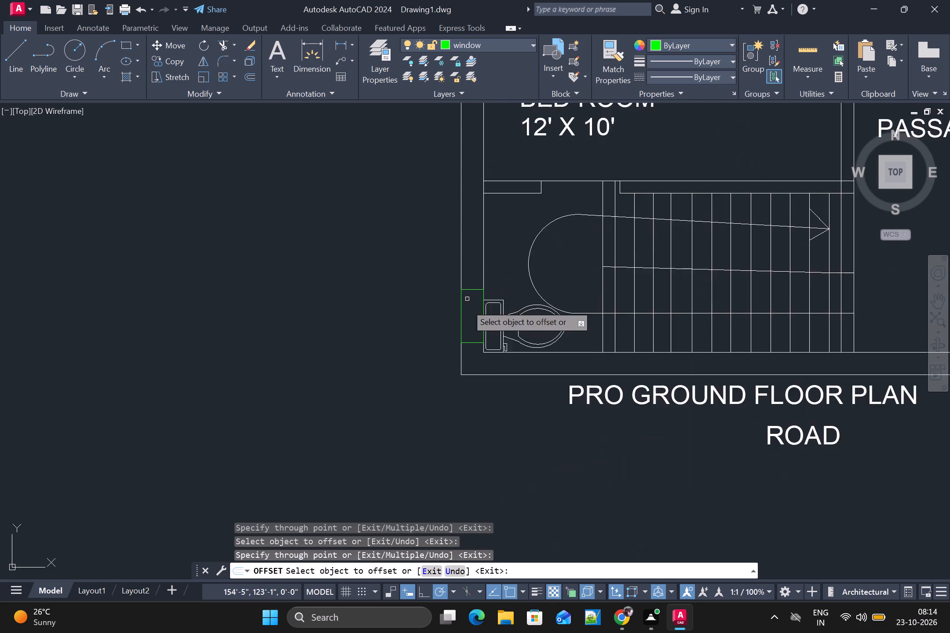
scroll(464, 331, "up", 2)
left_click(456, 313)
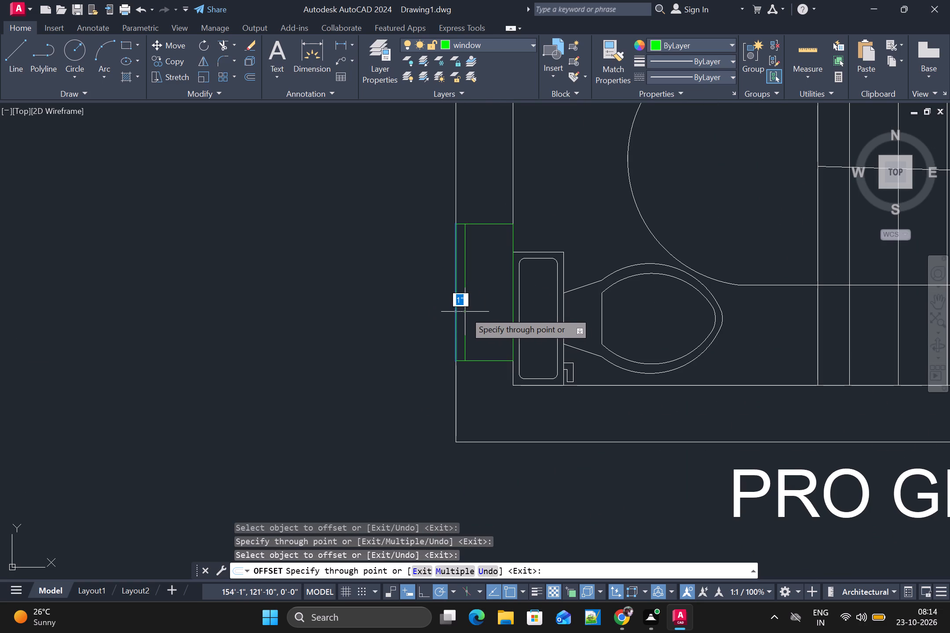
double_click(472, 312)
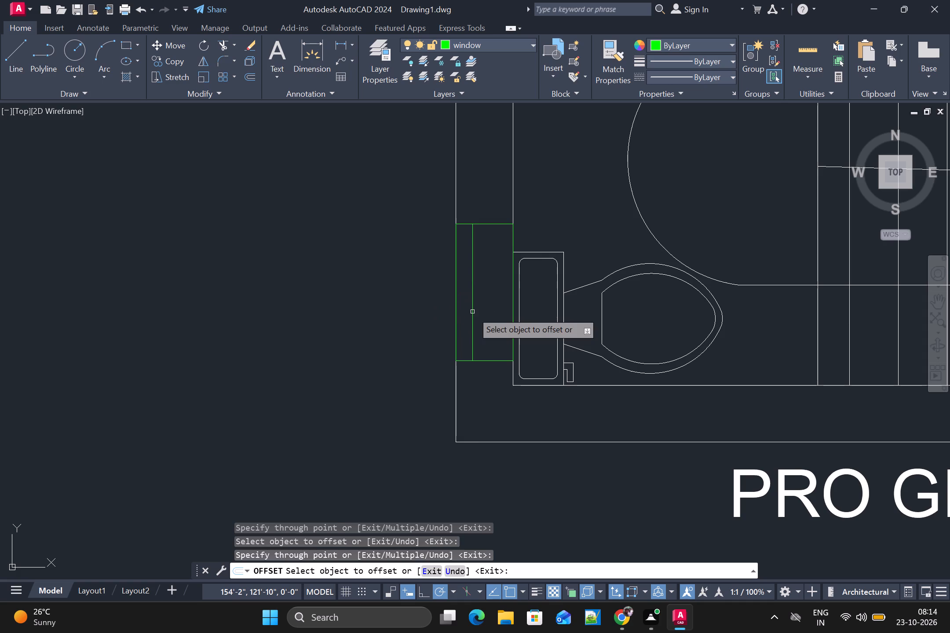
left_click(492, 312)
Offset two roughly evenly spaced pane lines inside the right wall window behind the 11' x 13'4" bedroom's bed.
scroll(492, 312, "down", 3)
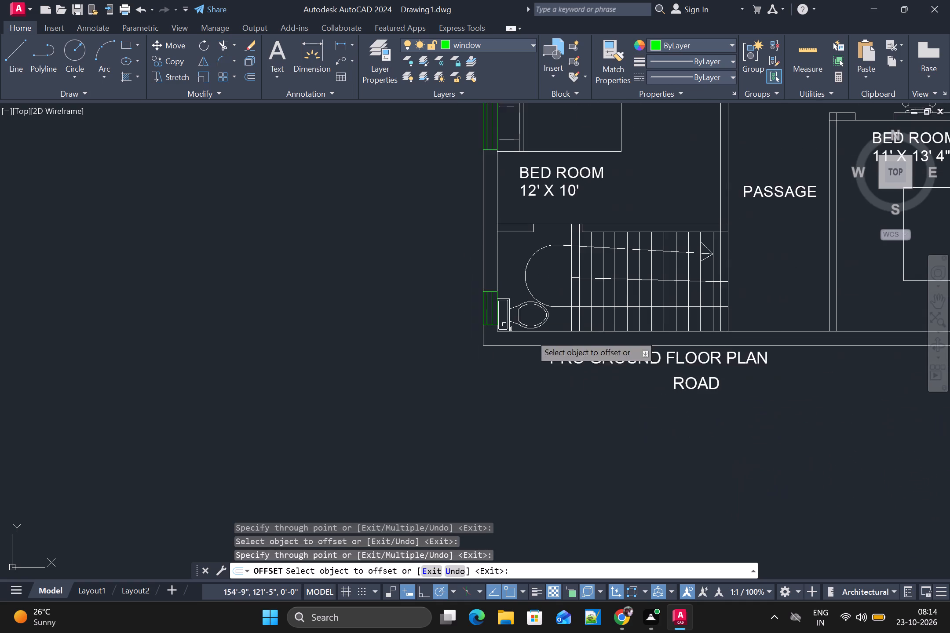
scroll(735, 301, "down", 2)
middle_click_drag(716, 306, 372, 343)
scroll(371, 340, "down", 1)
scroll(426, 355, "up", 1)
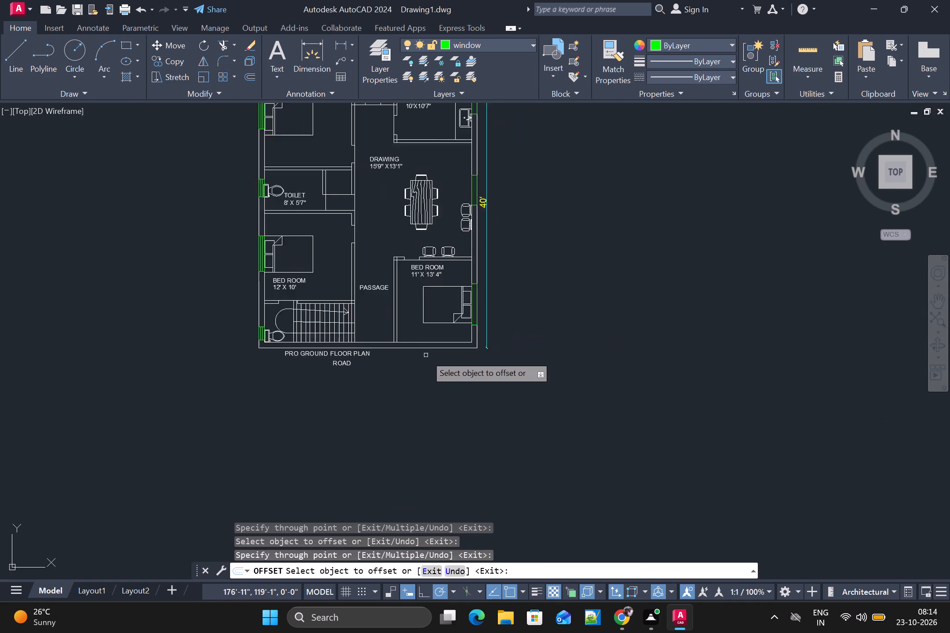
scroll(426, 355, "up", 2)
scroll(552, 232, "up", 2)
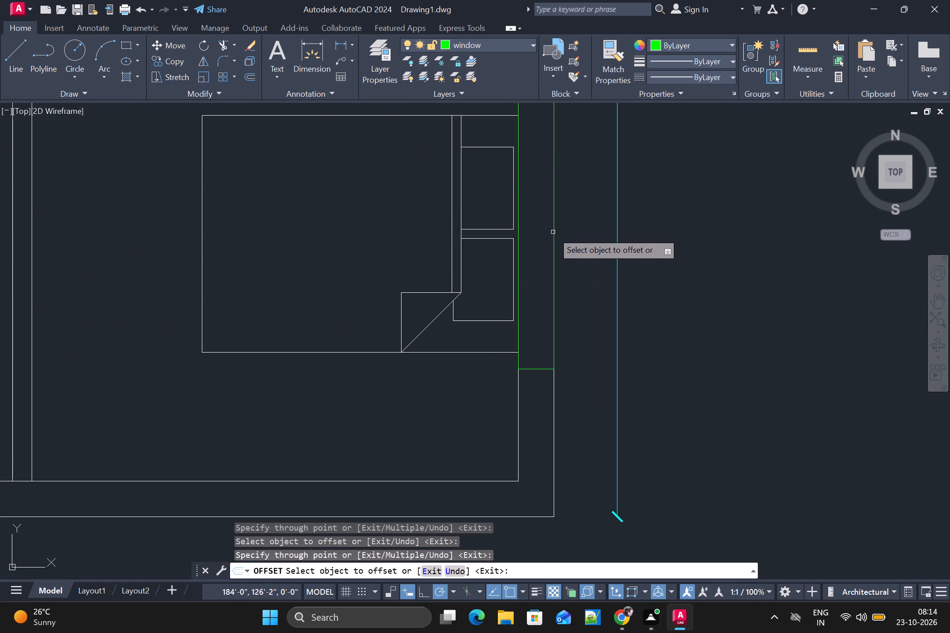
left_click(553, 232)
double_click(542, 235)
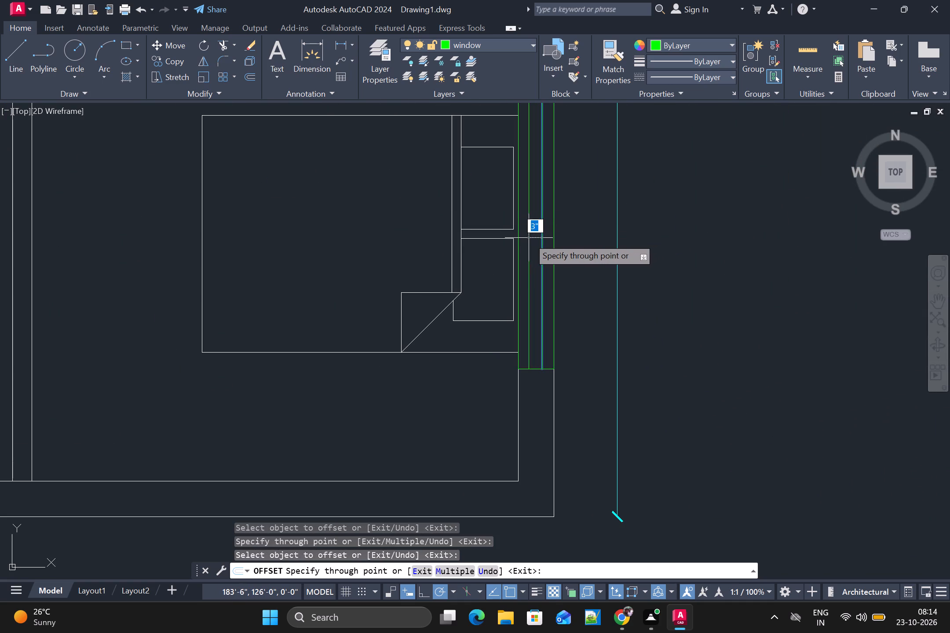
left_click(528, 239)
Offset two pane lines inside the drawing room's right wall window, one from each long edge.
scroll(528, 239, "down", 3)
middle_click_drag(533, 251, 487, 482)
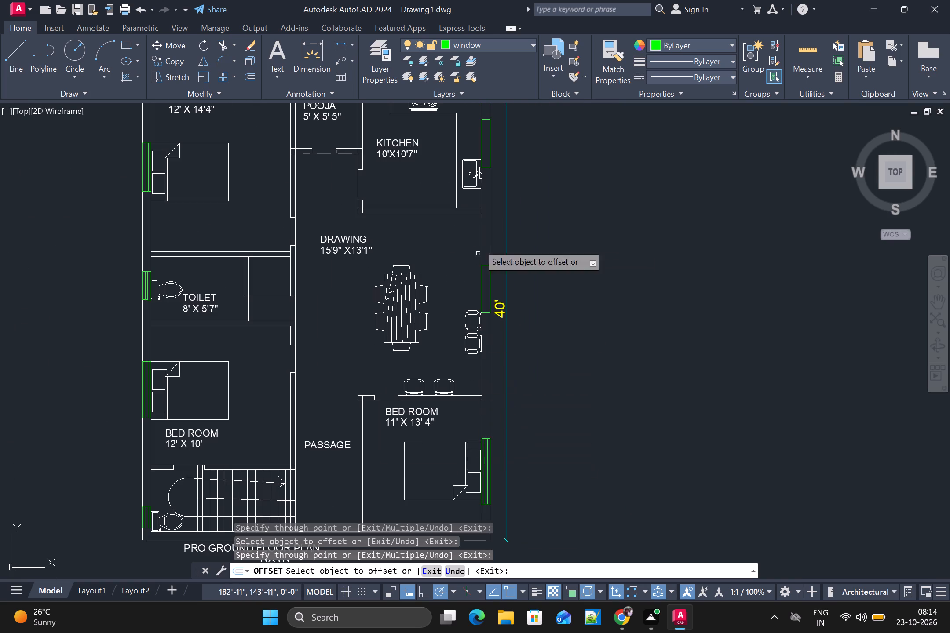
scroll(493, 283, "up", 2)
left_click(488, 288)
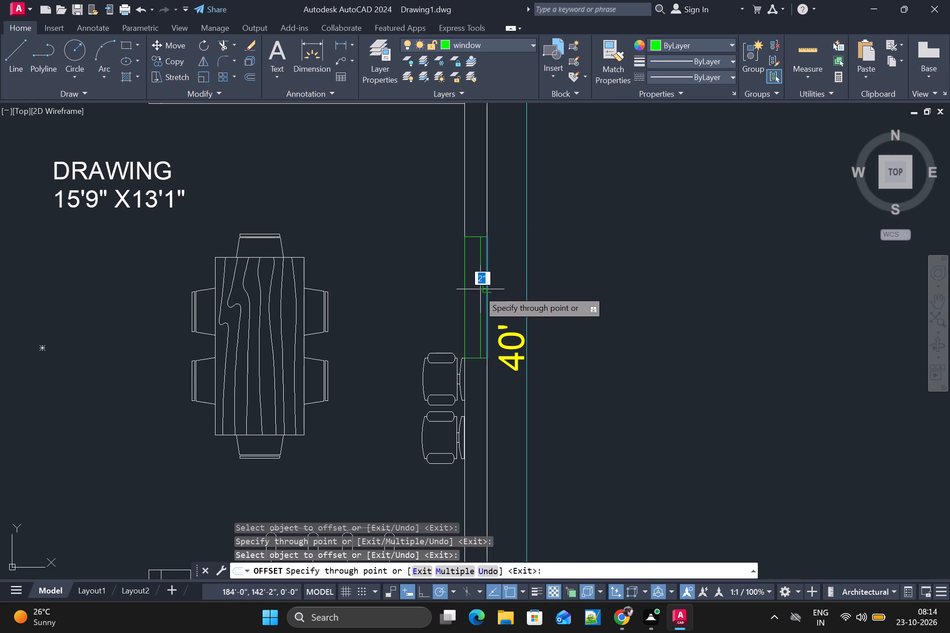
double_click(478, 291)
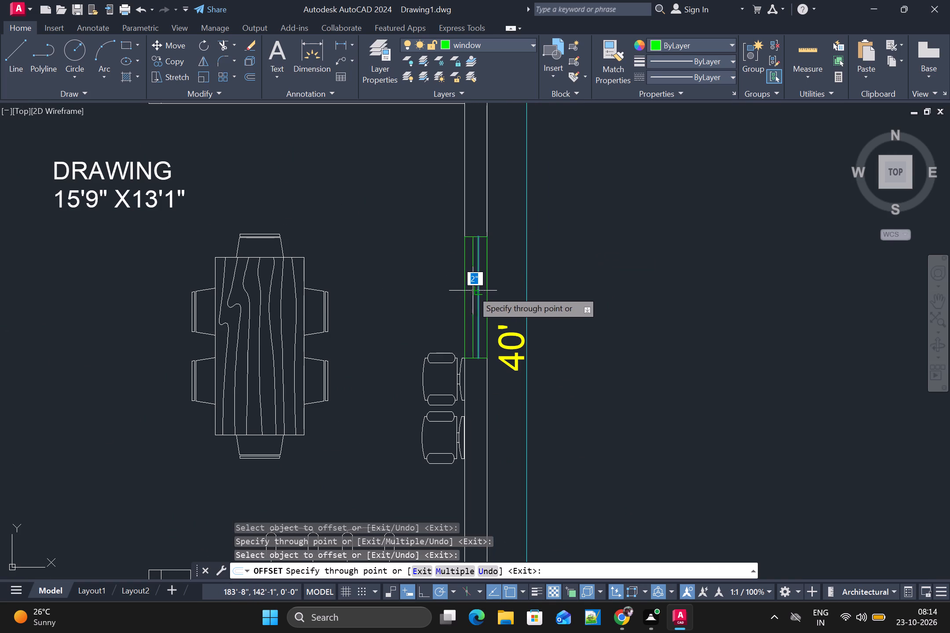
left_click(470, 291)
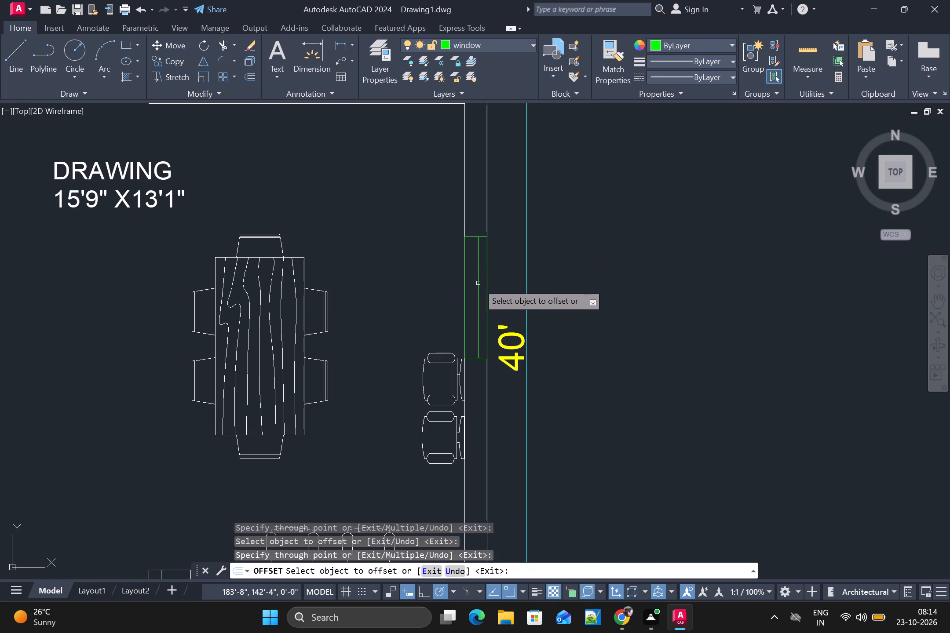
left_click(478, 283)
left_click(470, 284)
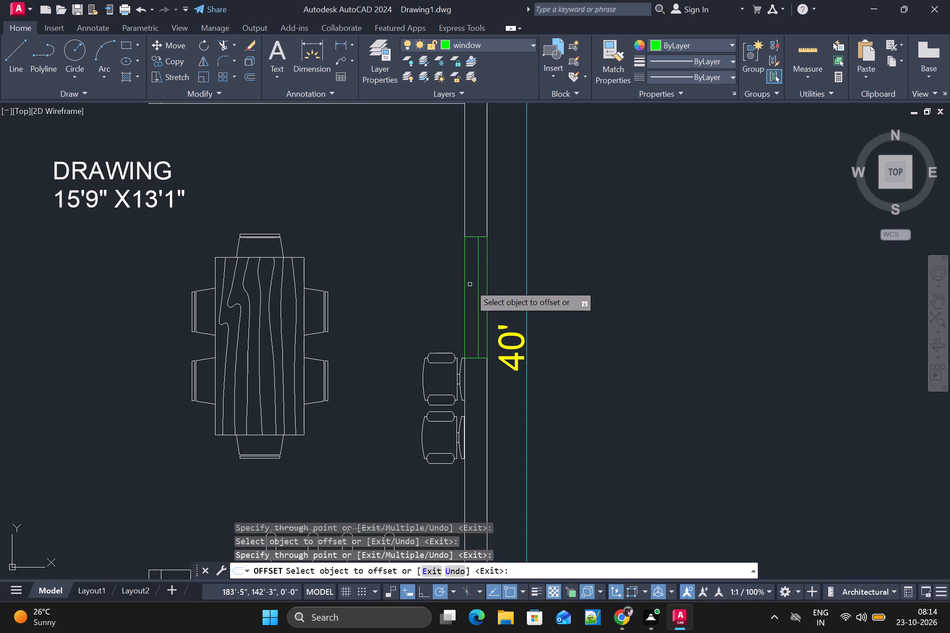
scroll(470, 285, "up", 2)
left_click(455, 290)
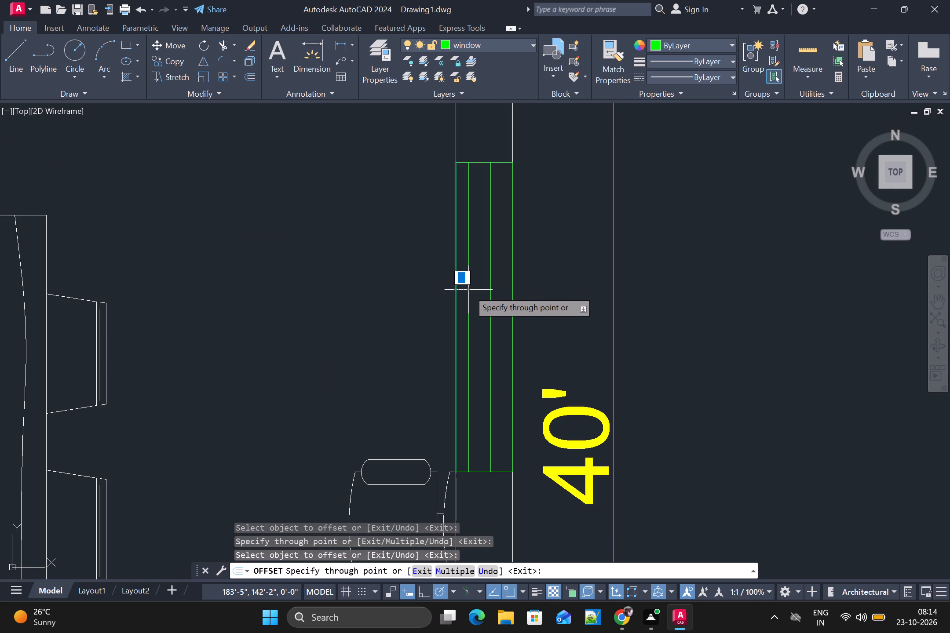
left_click(473, 289)
Offset two roughly evenly spaced pane lines inside the kitchen's right wall window above the sink.
scroll(473, 289, "down", 4)
middle_click_drag(474, 212, 464, 367)
scroll(464, 366, "down", 1)
scroll(473, 334, "up", 2)
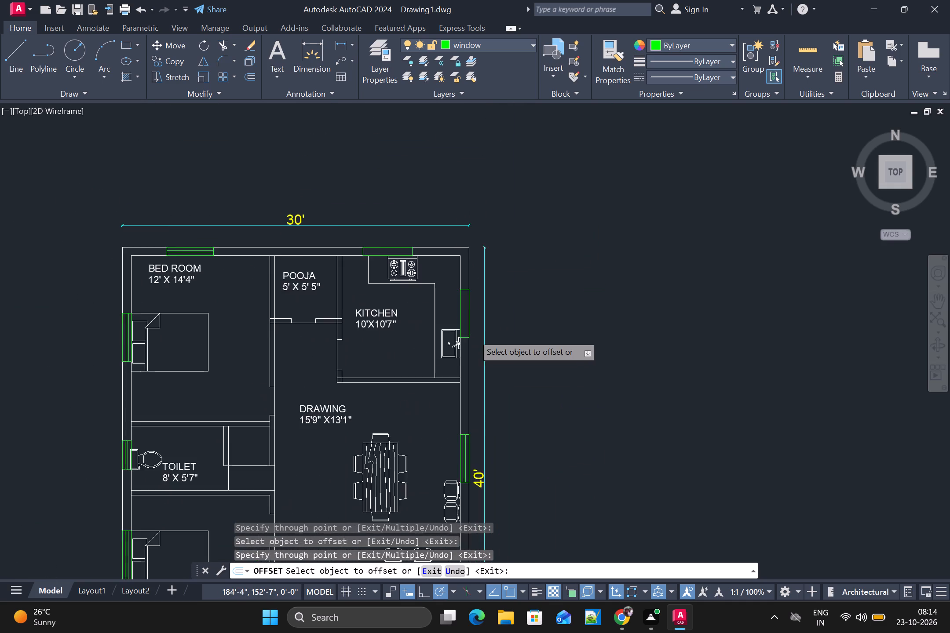
scroll(463, 322, "up", 2)
left_click(435, 265)
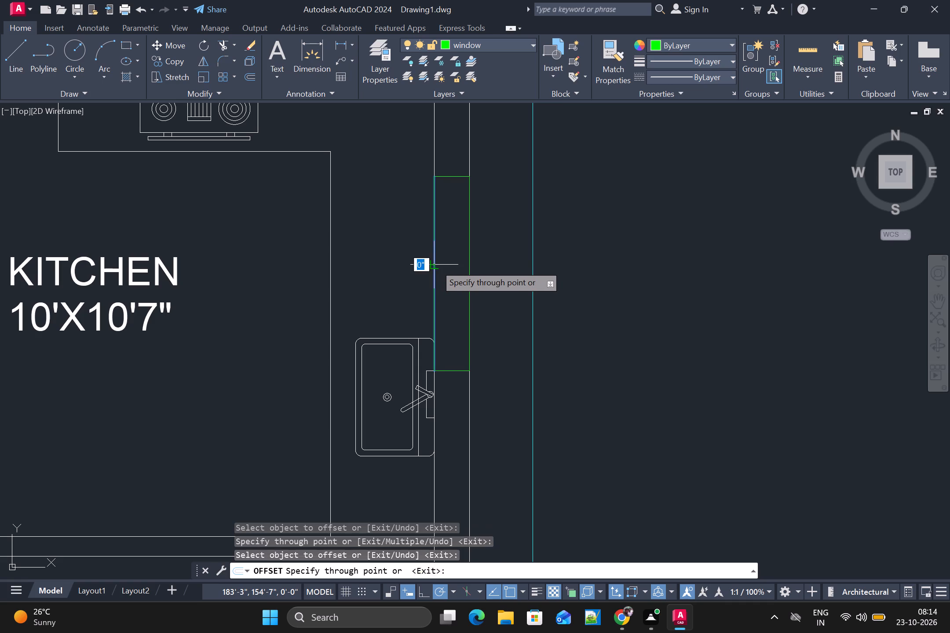
double_click(444, 265)
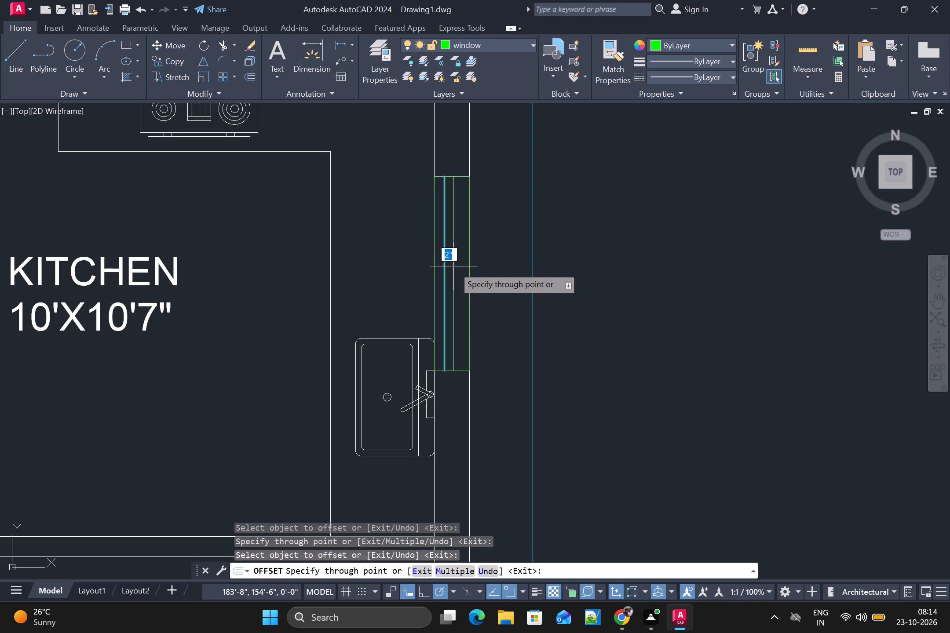
left_click(456, 266)
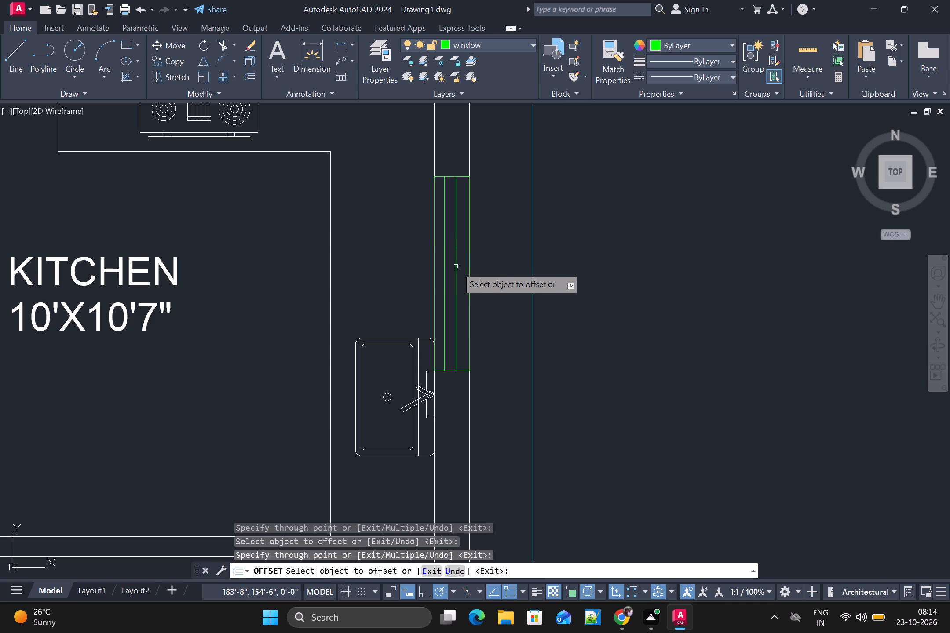
Offset two roughly evenly spaced pane lines inside the kitchen's upper wall window behind the stove and end Offset.
scroll(456, 266, "down", 3)
scroll(381, 210, "up", 3)
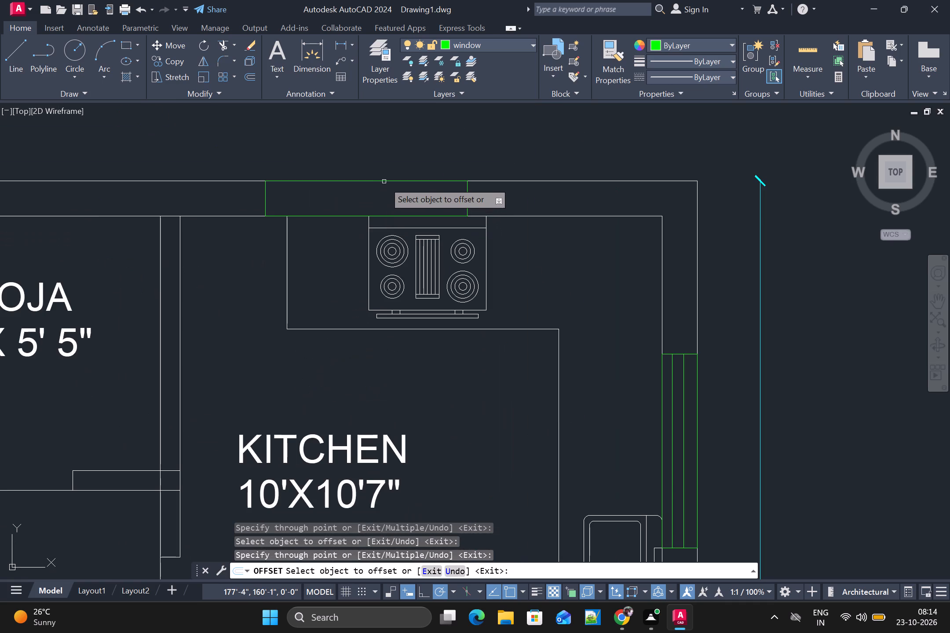
left_click(384, 182)
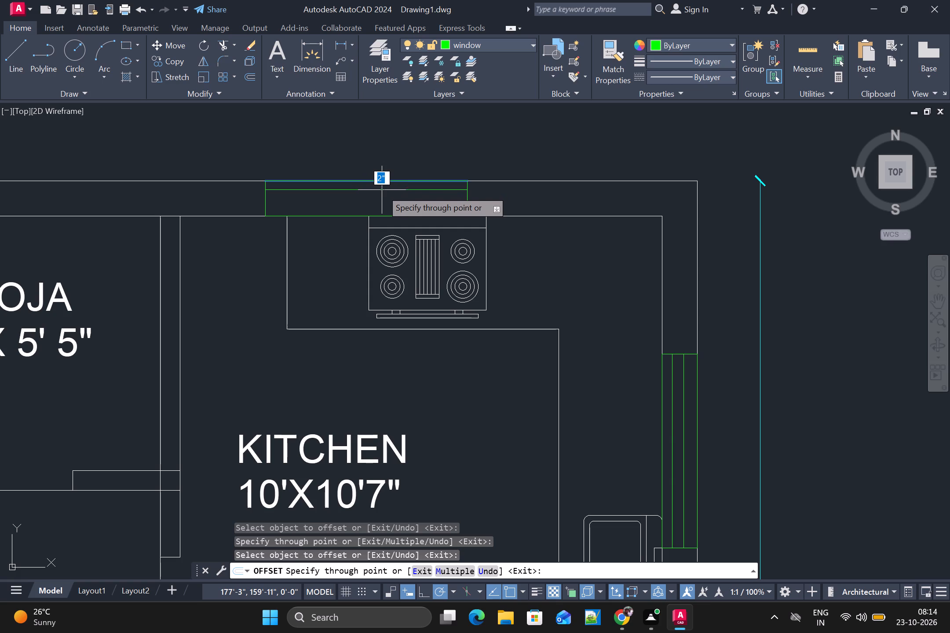
double_click(382, 194)
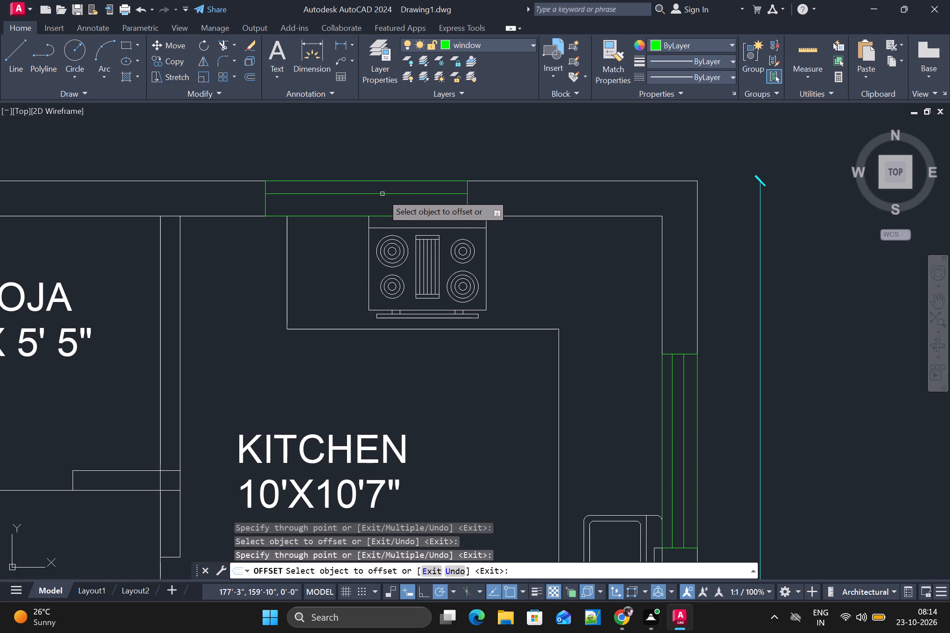
left_click(380, 206)
scroll(382, 219, "down", 4)
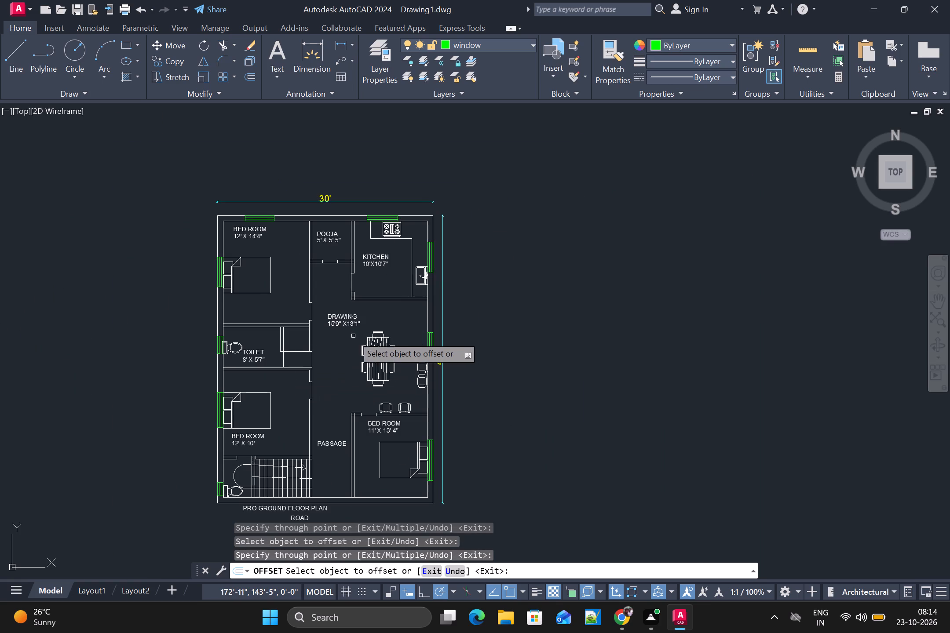
middle_click_drag(357, 335, 483, 273)
key("Escape")
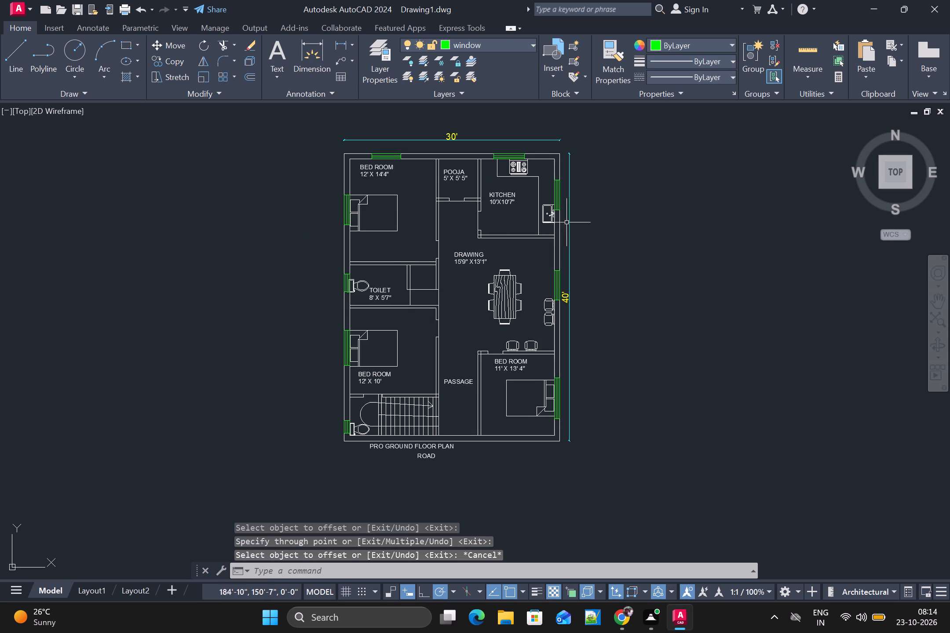
Start a Hatch with the SOLID pattern and set its colour to index colour 17.
scroll(586, 222, "up", 1)
scroll(585, 223, "down", 1)
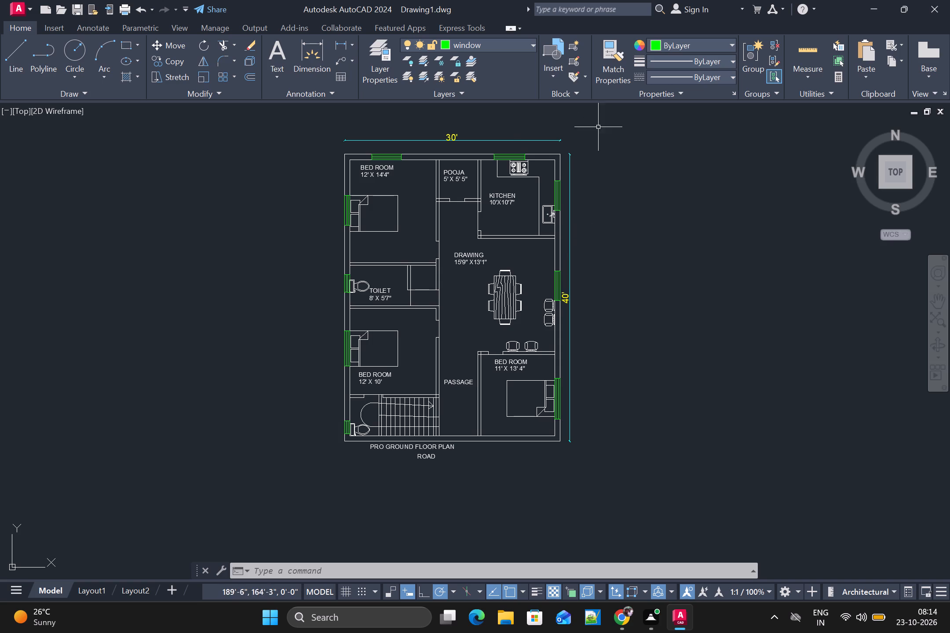
key("Escape")
key("h")
key("space")
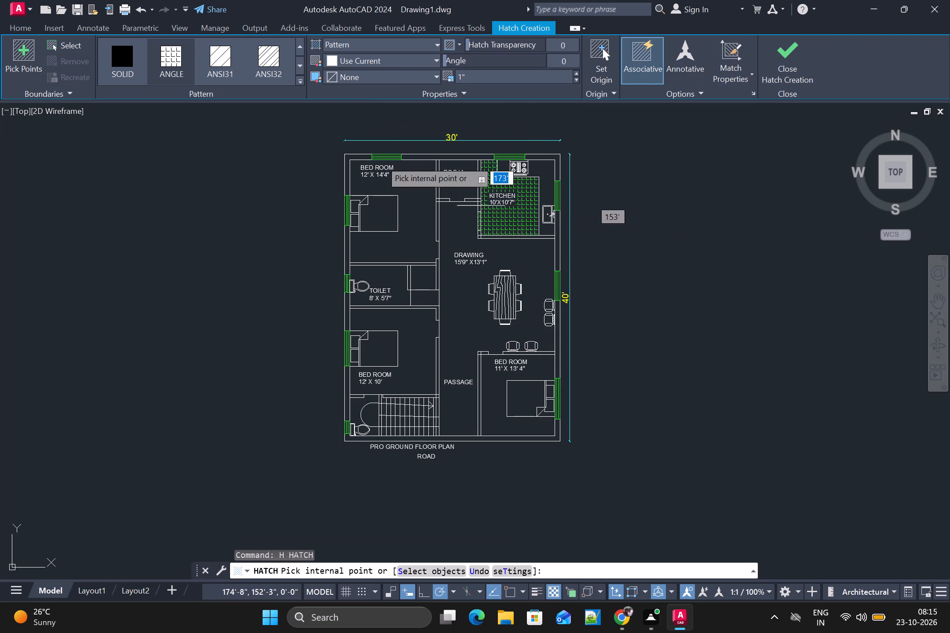
left_click(125, 58)
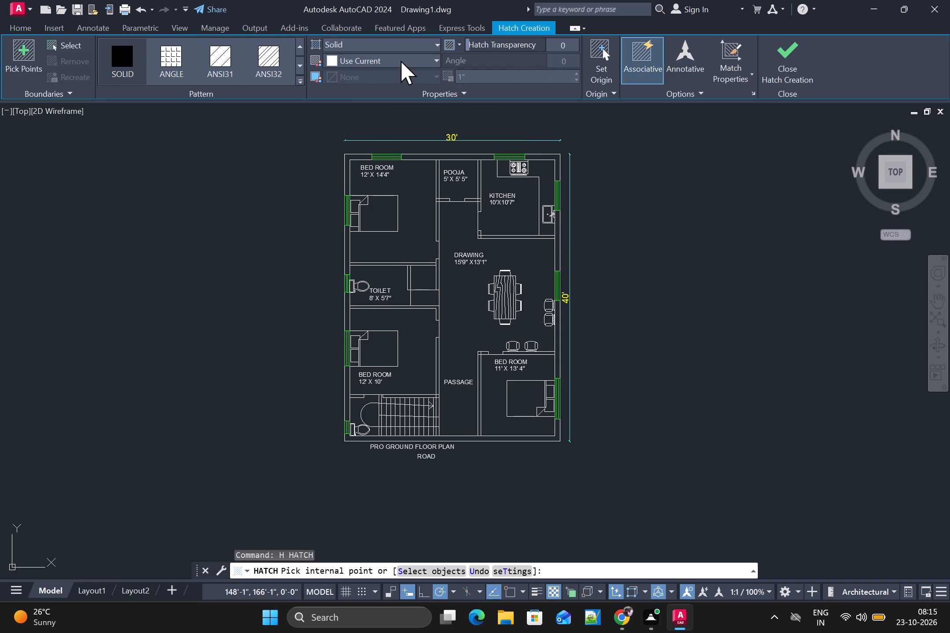
left_click(401, 60)
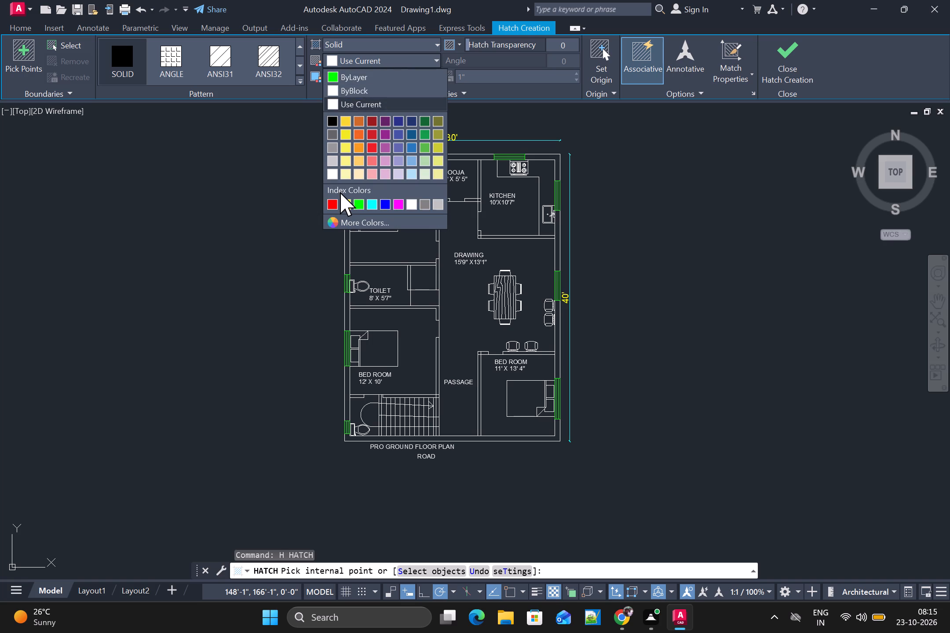
left_click(337, 221)
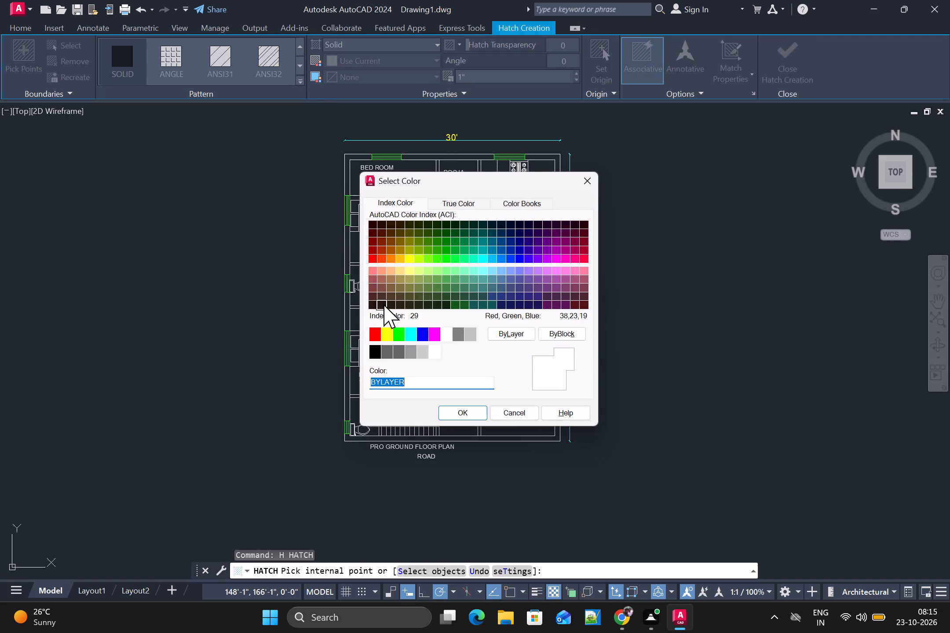
left_click(373, 295)
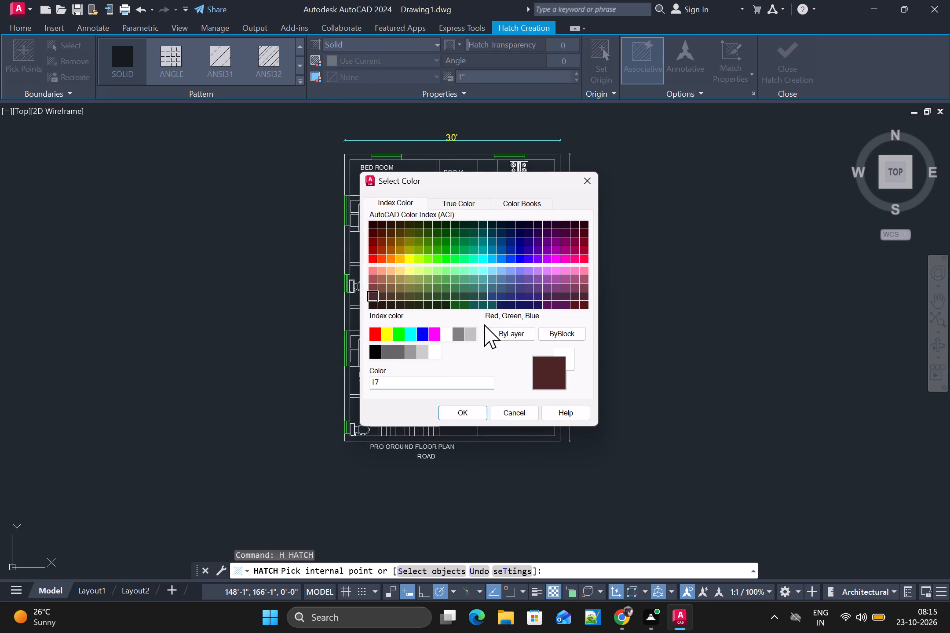
left_click(457, 408)
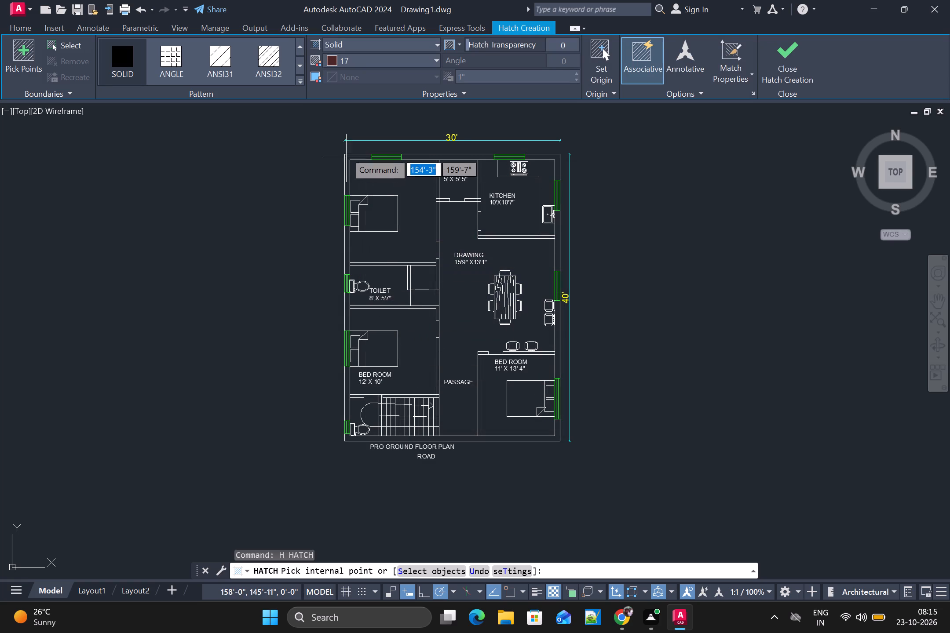
Fill the plan's upper outer wall segments between the windows, including both upper corners, with the solid hatch.
left_click(351, 157)
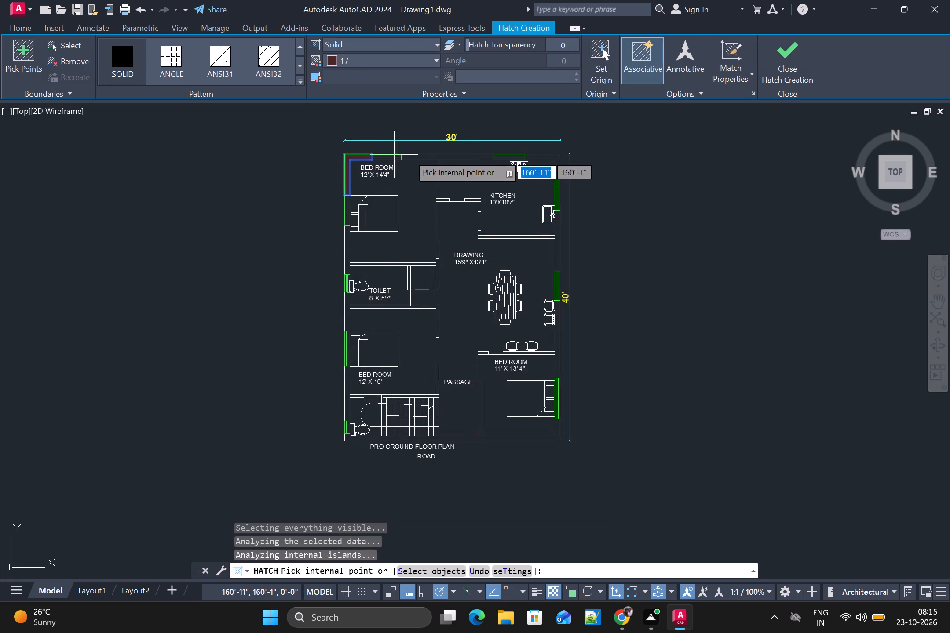
left_click(449, 160)
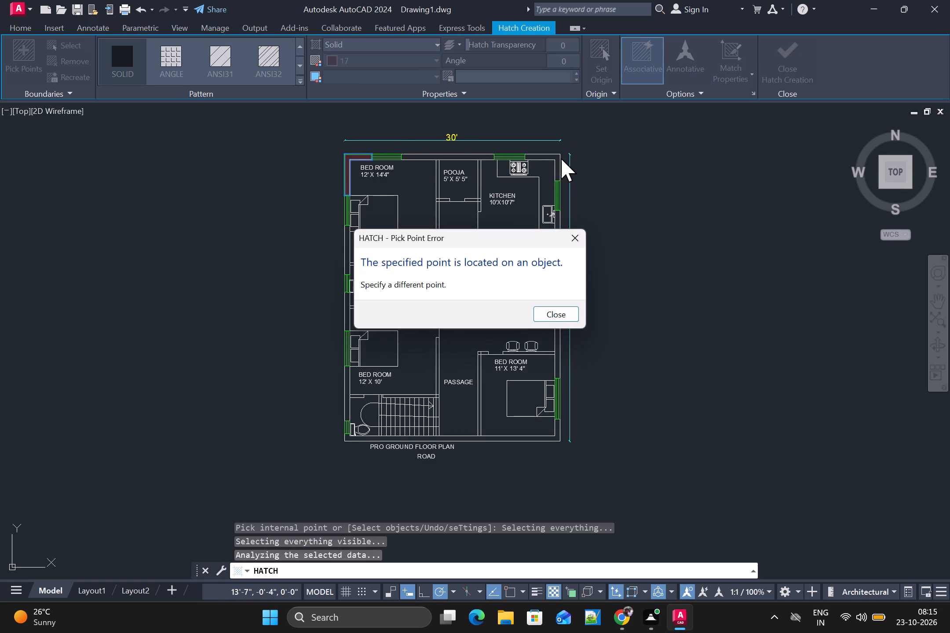
left_click(573, 306)
left_click(555, 320)
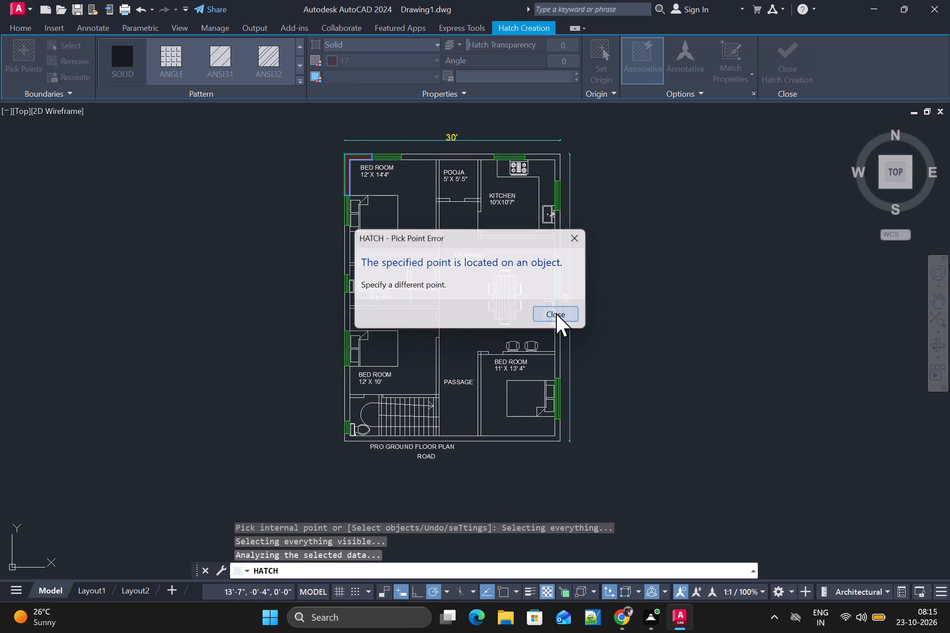
scroll(467, 157, "up", 2)
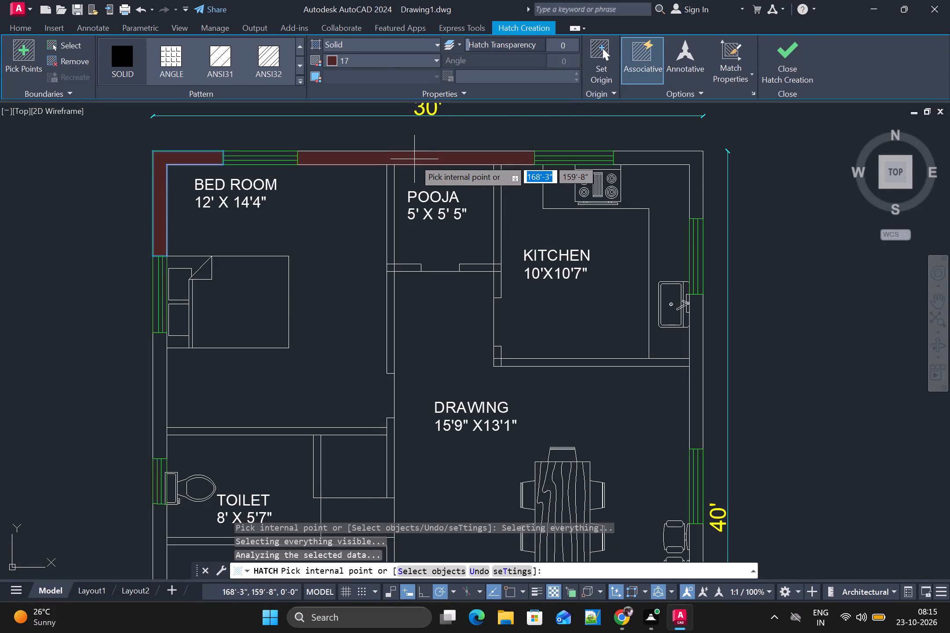
left_click(414, 160)
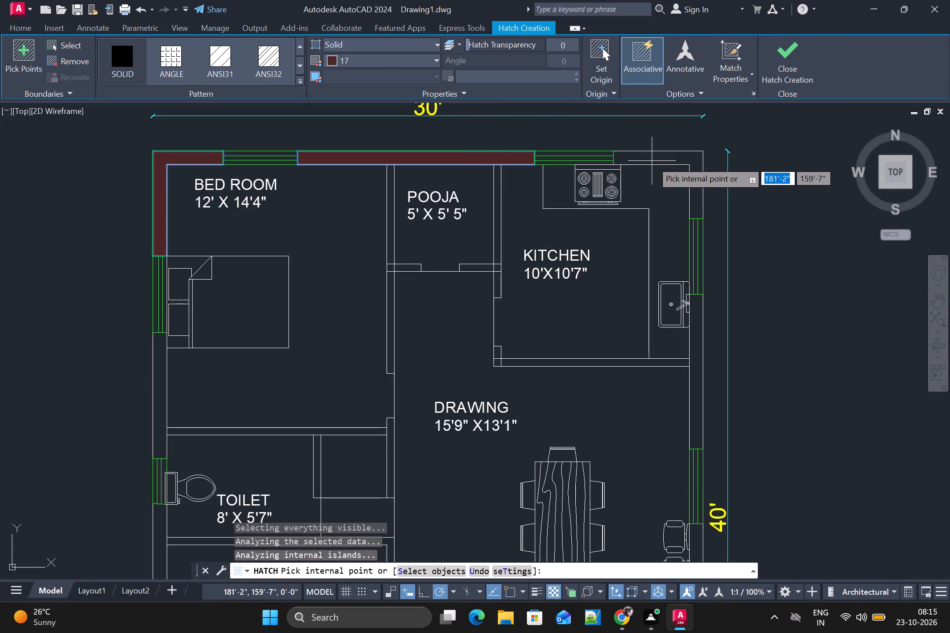
left_click(653, 160)
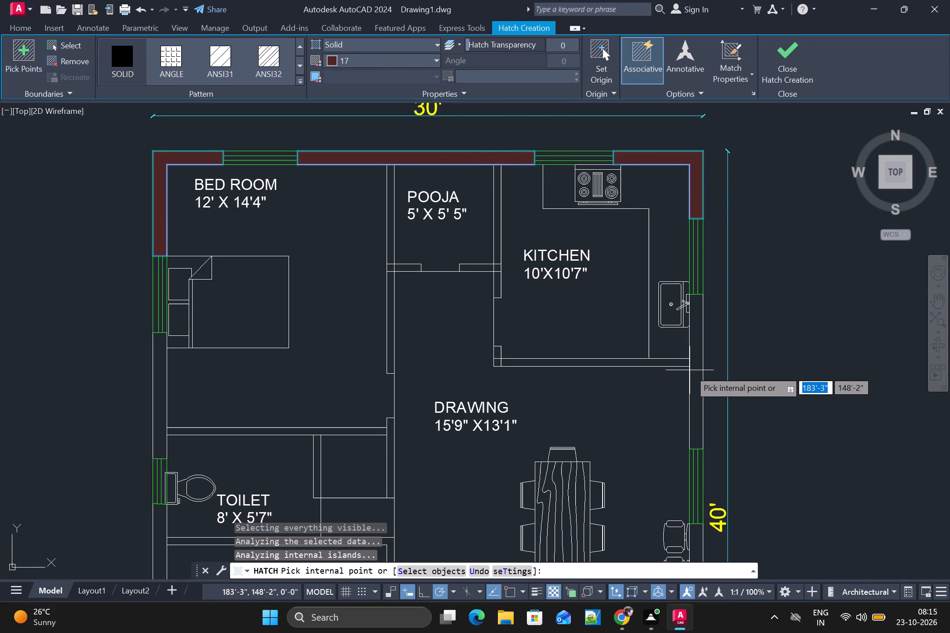
Fill the remaining right outer wall segments between the windows and the bottom outer wall with the solid hatch.
left_click(697, 363)
scroll(686, 412, "down", 3)
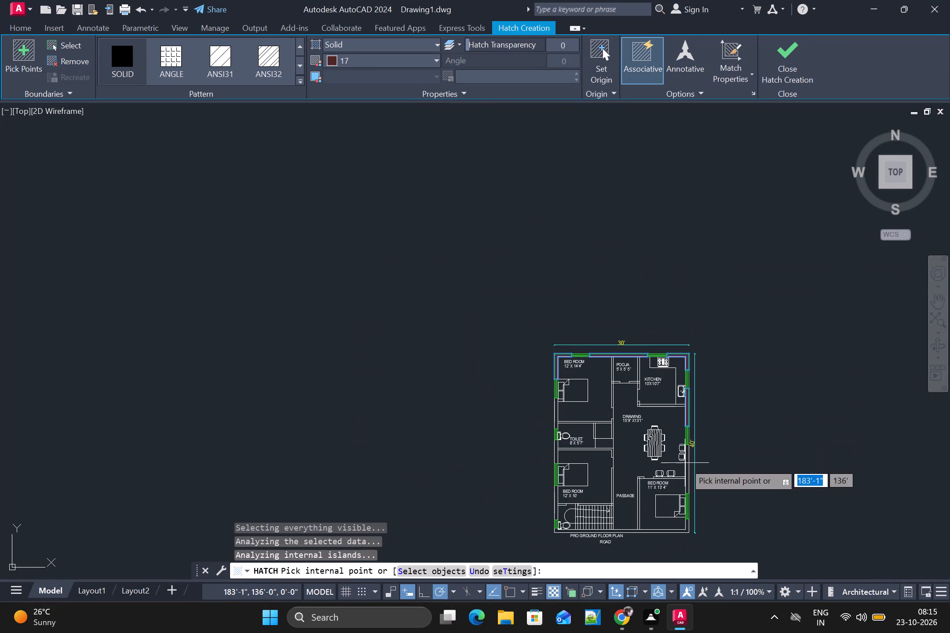
middle_click_drag(685, 463, 623, 362)
scroll(636, 345, "up", 3)
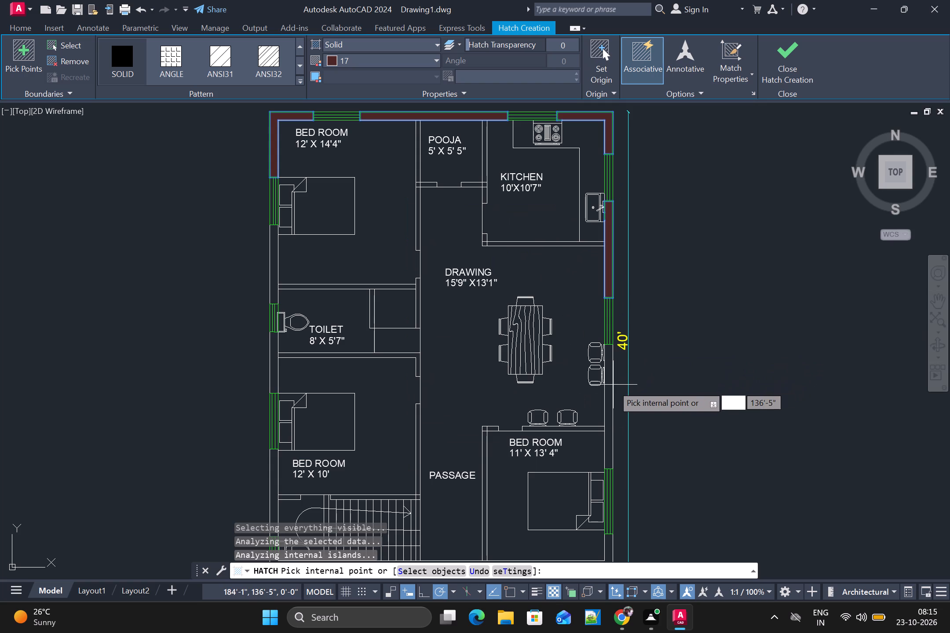
left_click(609, 389)
scroll(591, 487, "down", 4)
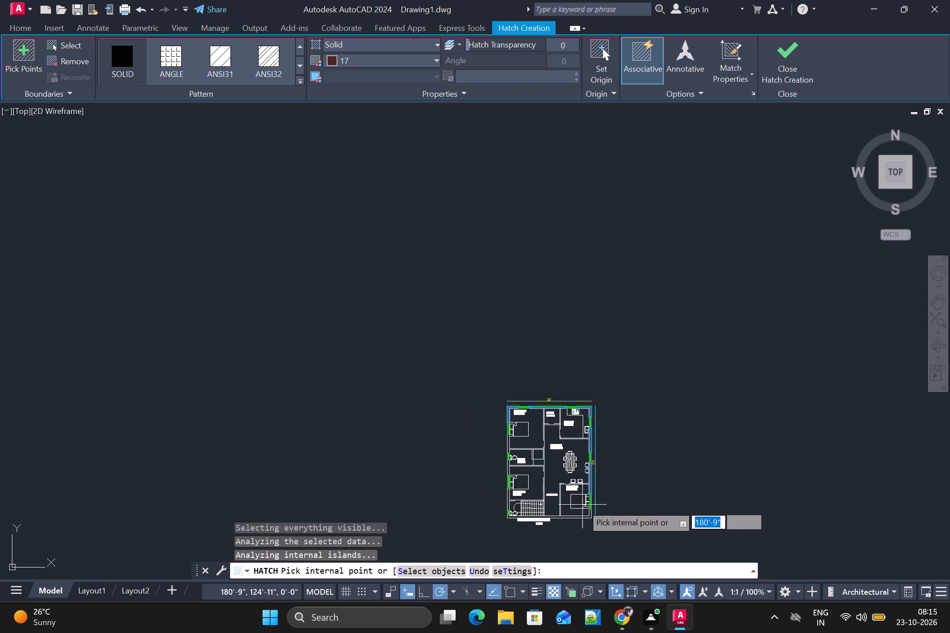
middle_click_drag(582, 505, 563, 404)
scroll(560, 426, "up", 4)
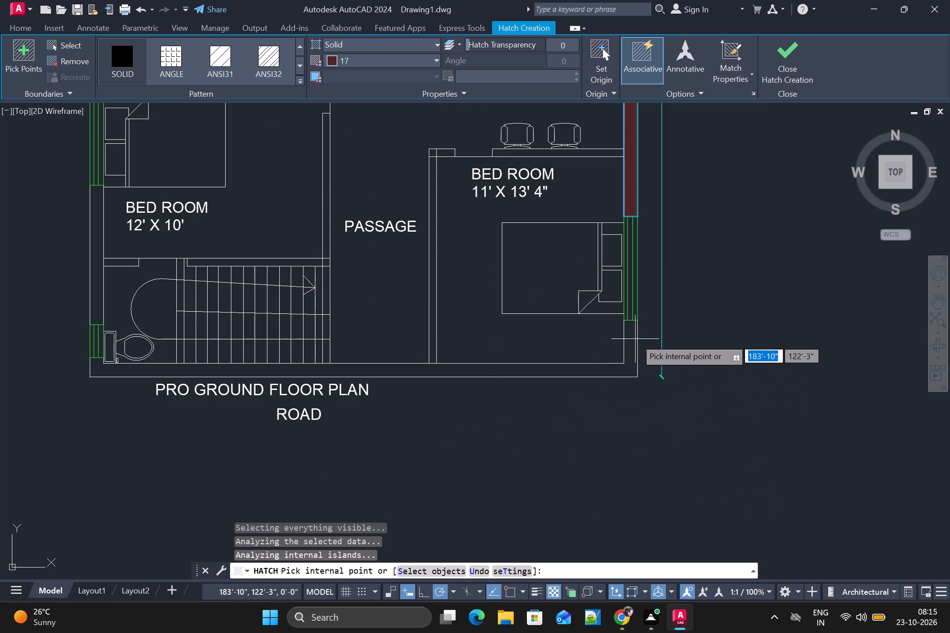
left_click(633, 341)
Fill the three left outer wall segments between the bedroom, toilet and staircase windows with the solid hatch.
scroll(625, 364, "down", 2)
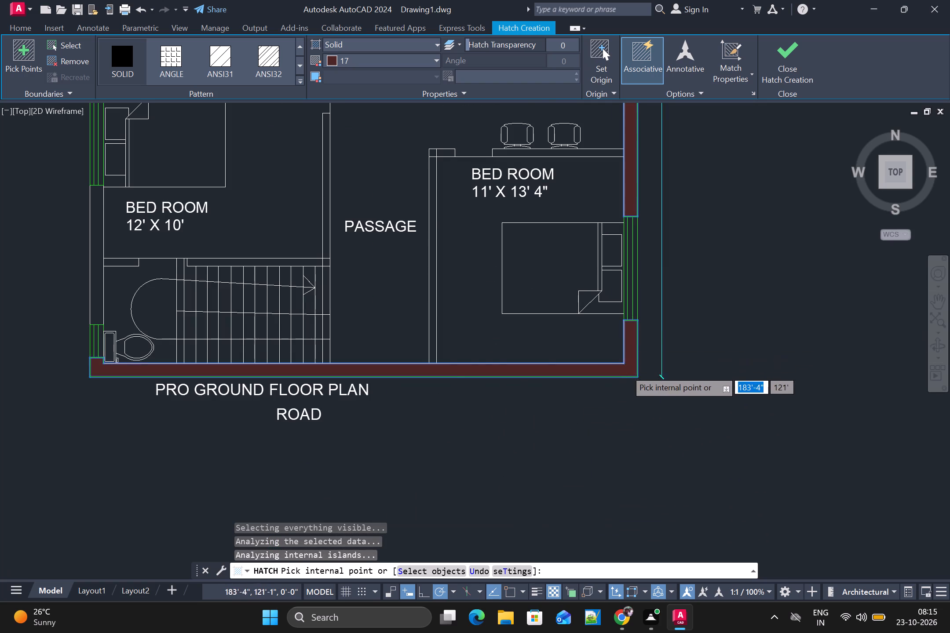
scroll(625, 373, "down", 1)
scroll(487, 298, "up", 3)
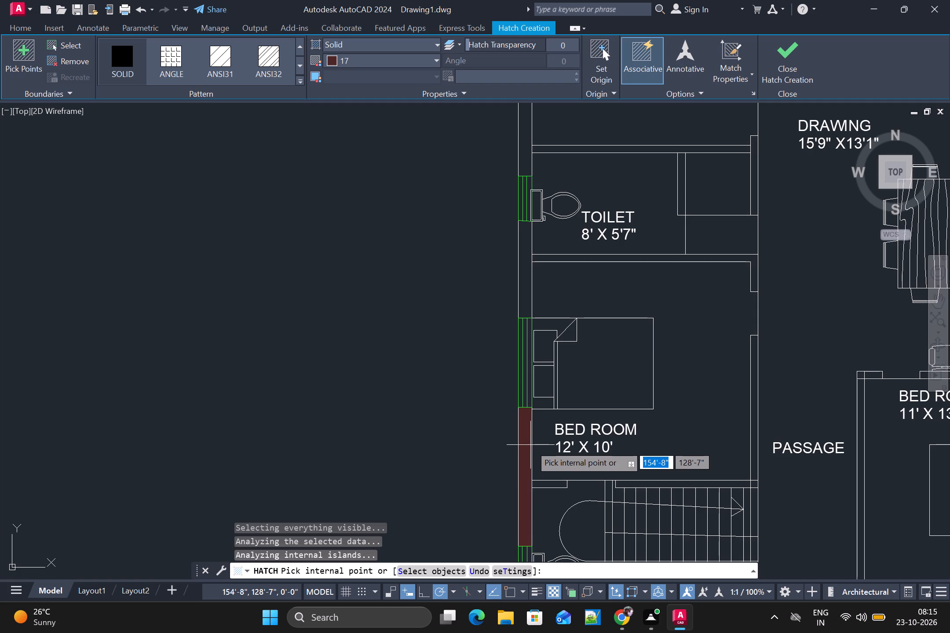
left_click(530, 446)
left_click(526, 240)
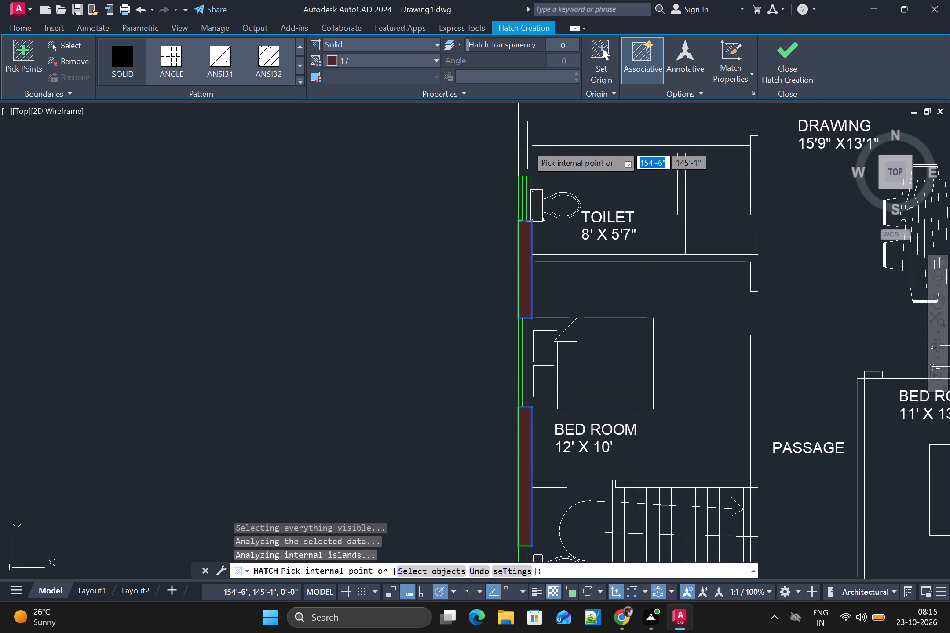
scroll(527, 145, "down", 1)
middle_click_drag(527, 151, 503, 273)
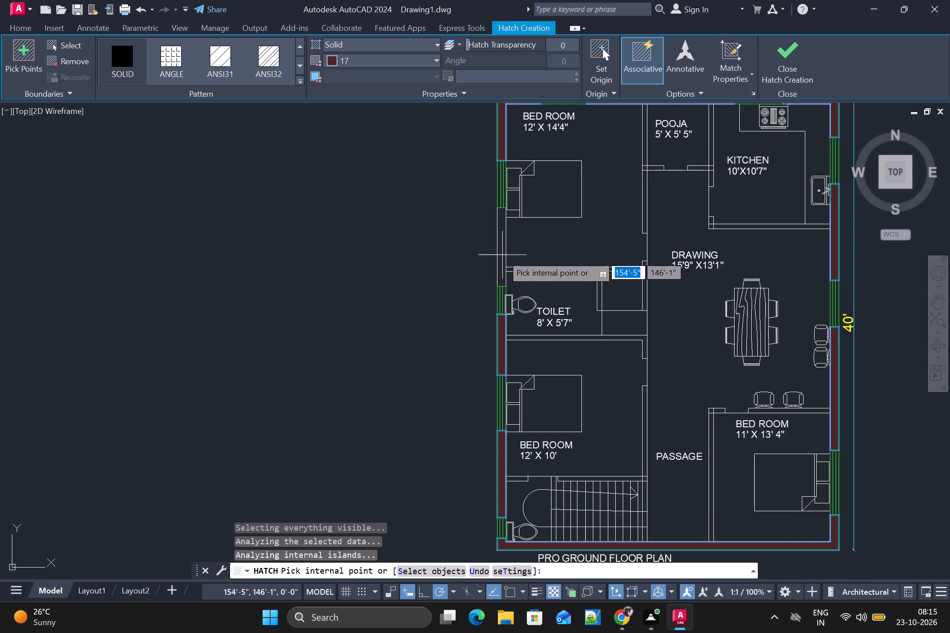
scroll(502, 249, "up", 1)
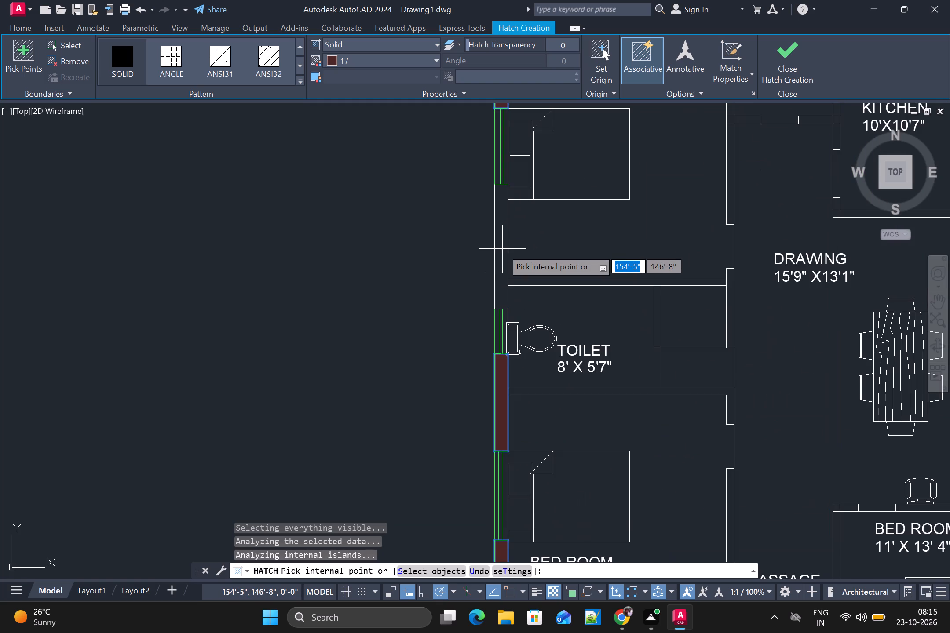
left_click(505, 244)
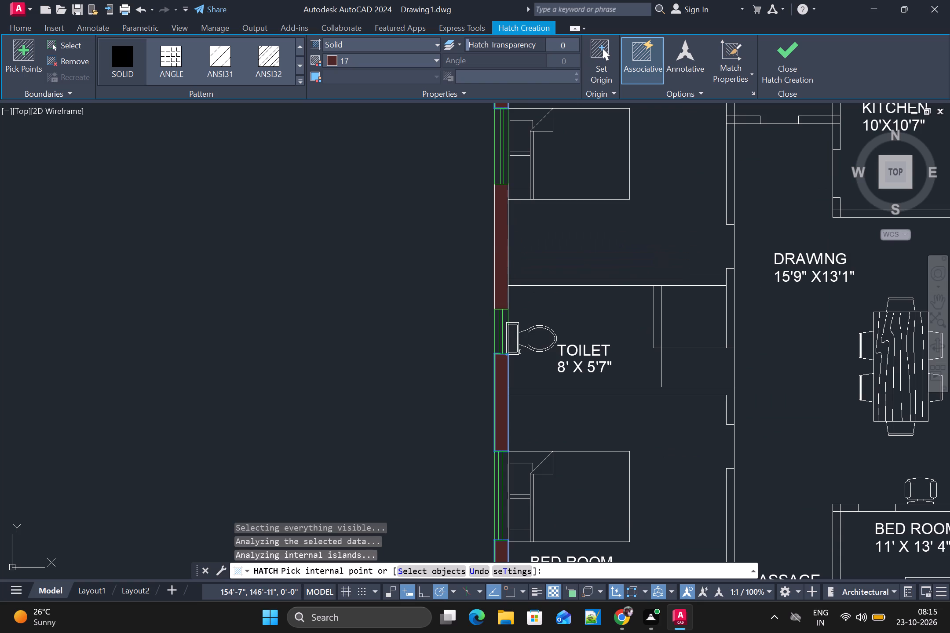
Fill the toilet's upper, lower, right and inner partition walls and the 12' X 14'4" bedroom's wall facing the drawing room.
left_click(607, 281)
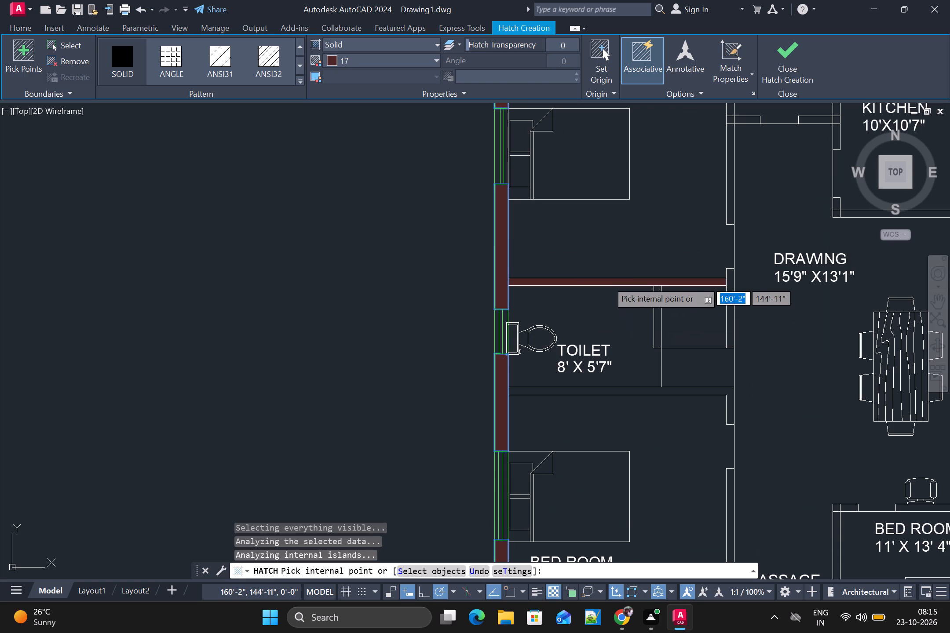
left_click(584, 392)
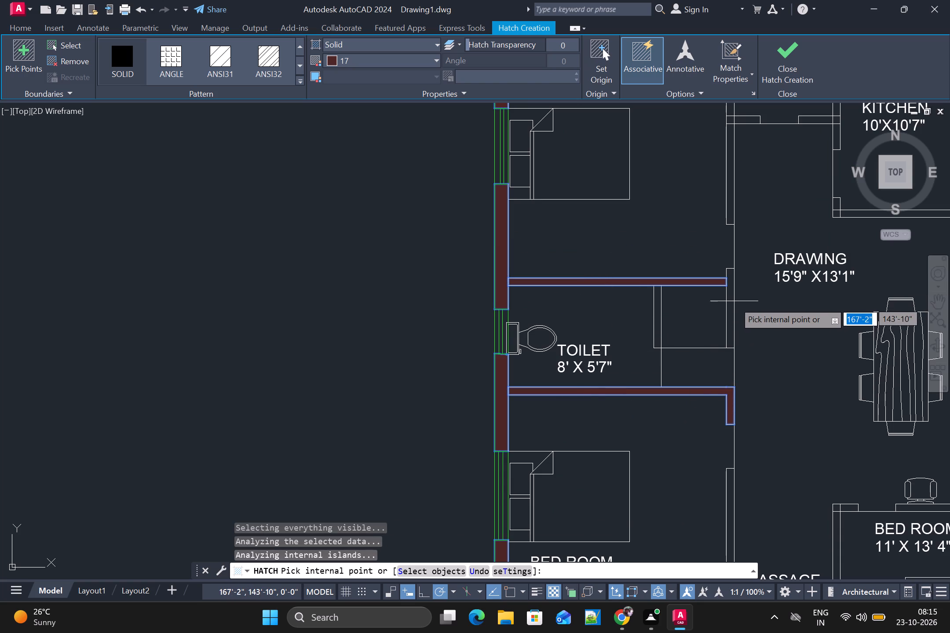
left_click(733, 305)
left_click(656, 320)
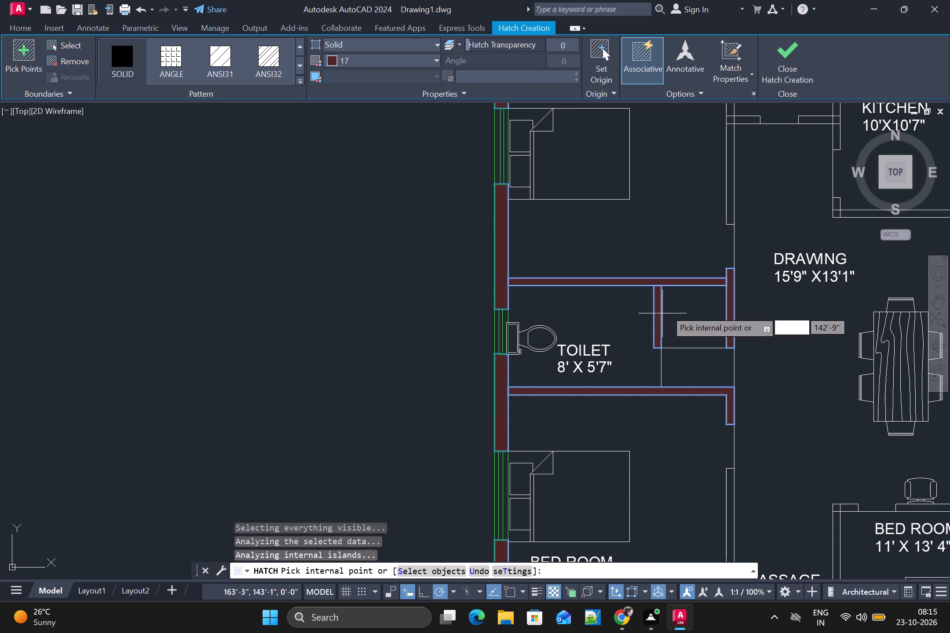
left_click(731, 167)
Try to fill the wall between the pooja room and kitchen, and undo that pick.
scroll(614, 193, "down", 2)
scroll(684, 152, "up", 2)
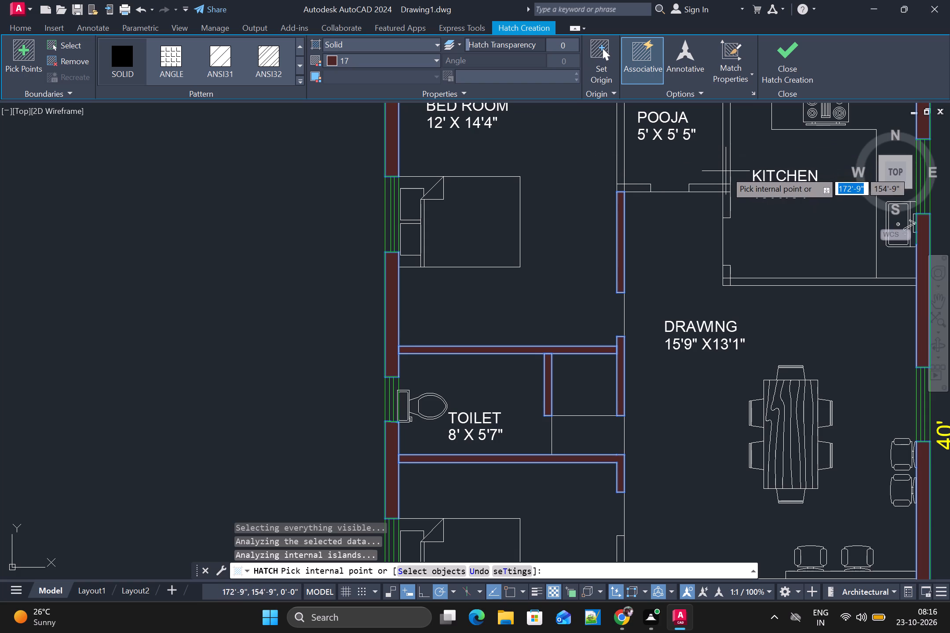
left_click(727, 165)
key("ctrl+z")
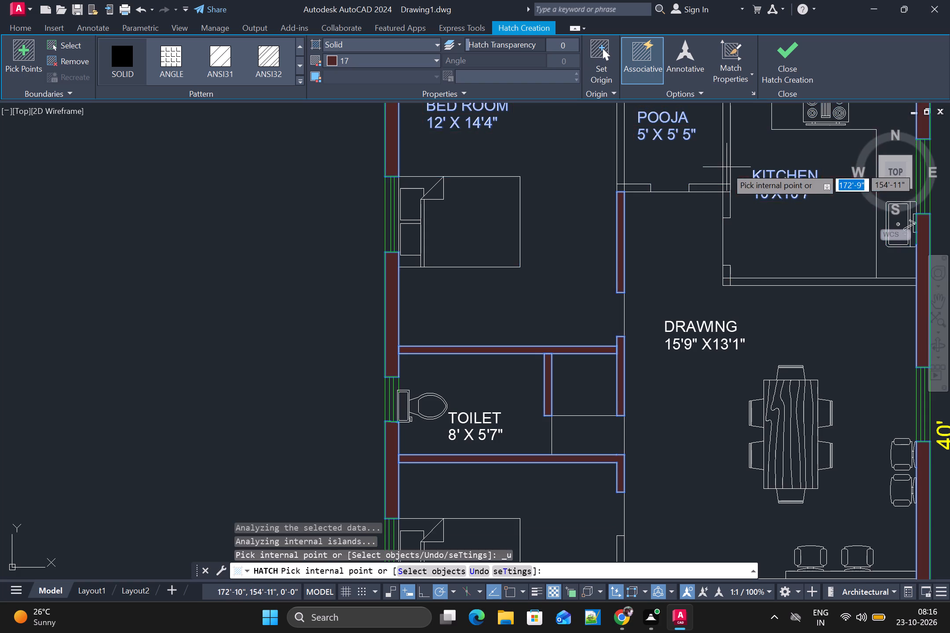
Fill the 12' X 10' bedroom's wall pieces on both sides of the staircase-side opening and its wall along the passage.
scroll(708, 221, "down", 2)
scroll(669, 391, "up", 3)
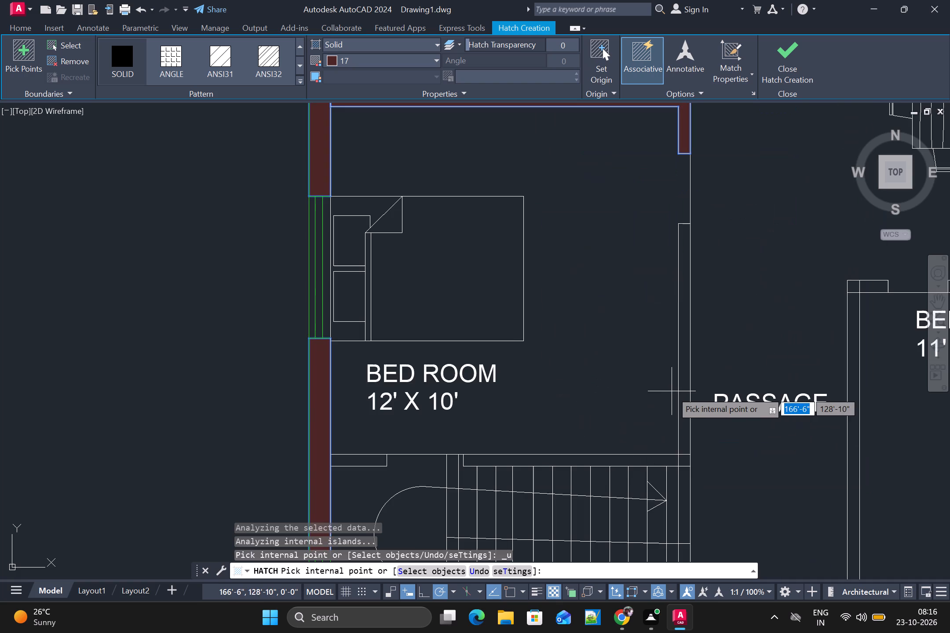
left_click(653, 462)
left_click_drag(375, 463, 376, 467)
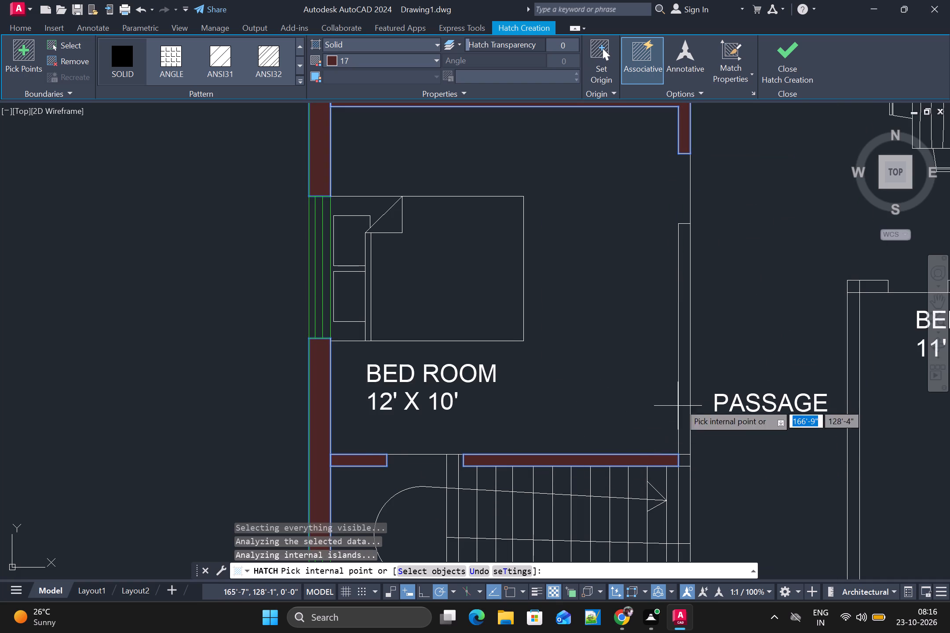
left_click(685, 389)
Fill the 11' X 13' 4" bedroom's wall along the passage and its upper wall behind the two chairs.
scroll(691, 429, "down", 3)
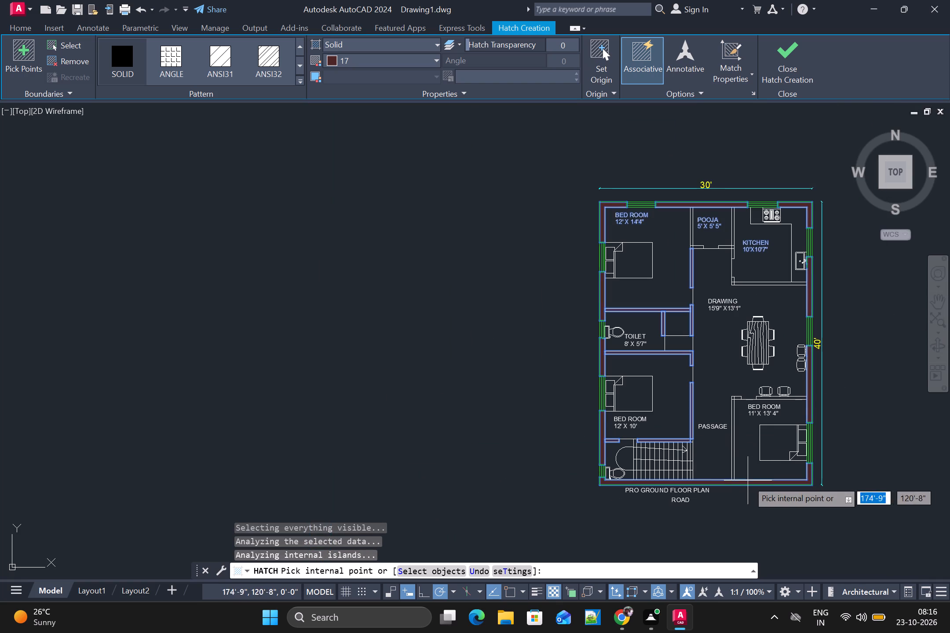
middle_click_drag(763, 462, 596, 398)
scroll(591, 388, "up", 2)
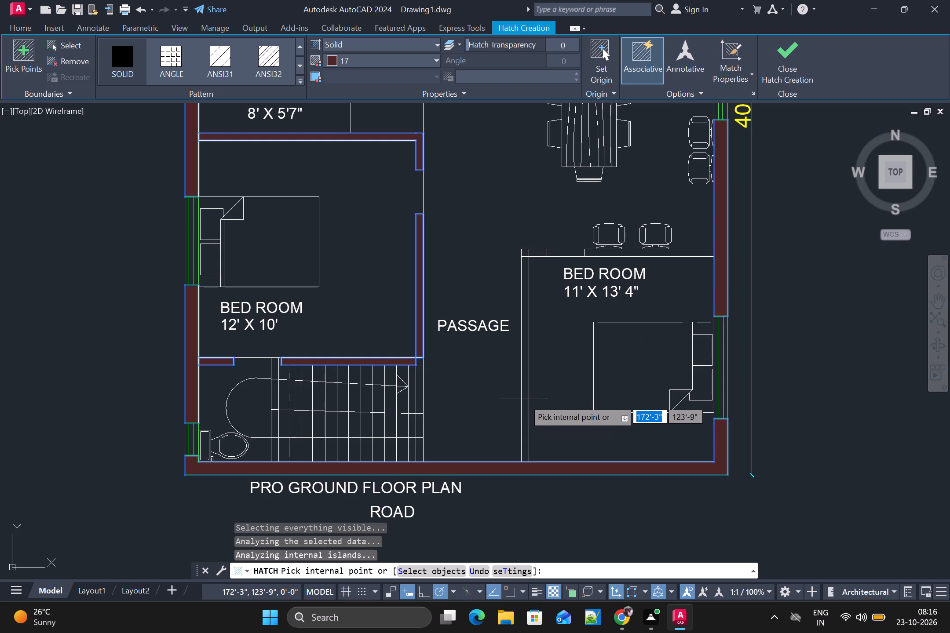
left_click(528, 393)
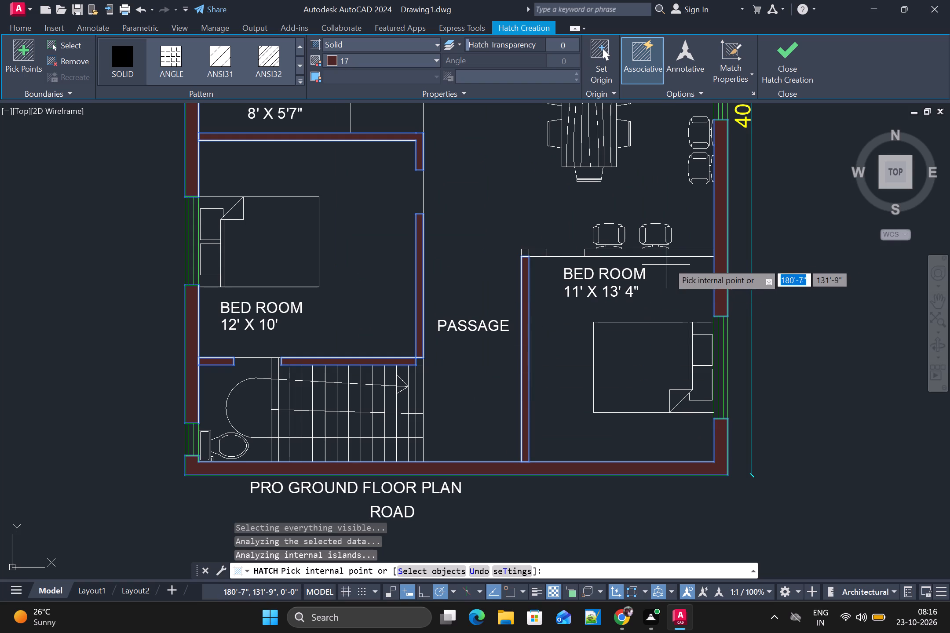
left_click(671, 255)
Fill the wall between the pooja room and kitchen and the wall between the kitchen and drawing room.
scroll(665, 266, "down", 2)
middle_click_drag(650, 321, 575, 448)
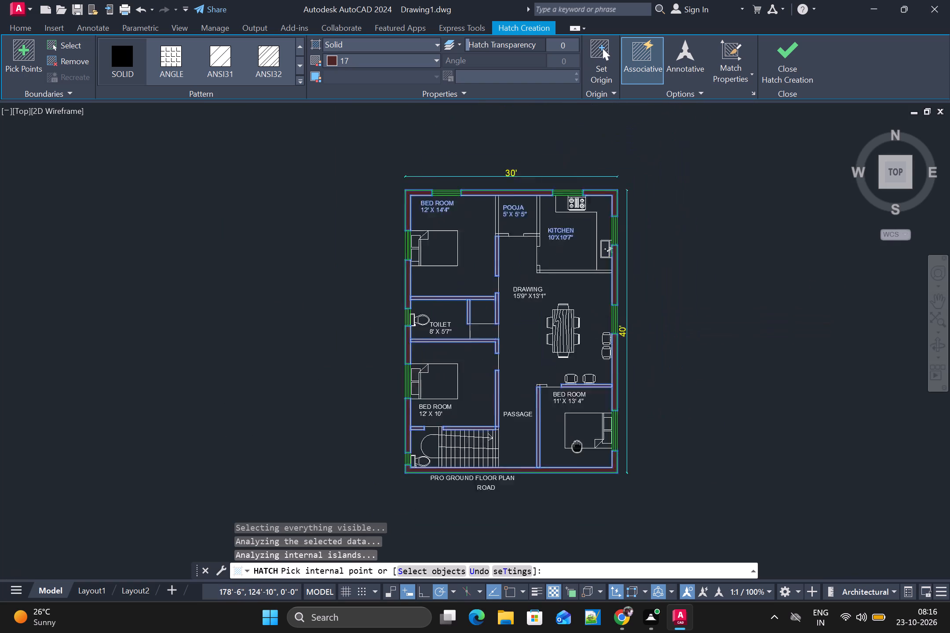
middle_click_drag(575, 448, 555, 468)
scroll(554, 467, "down", 1)
scroll(517, 348, "up", 3)
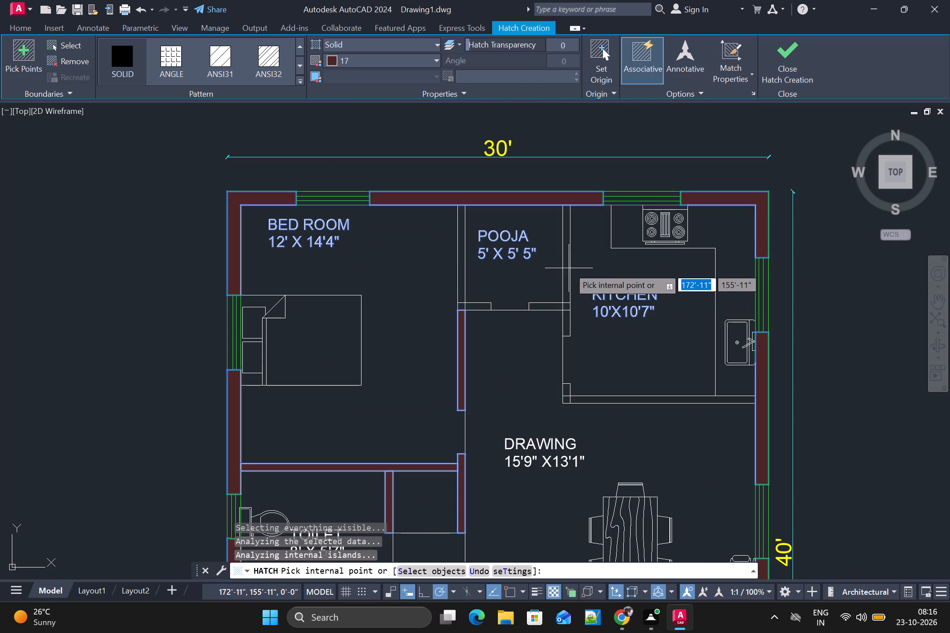
left_click(567, 264)
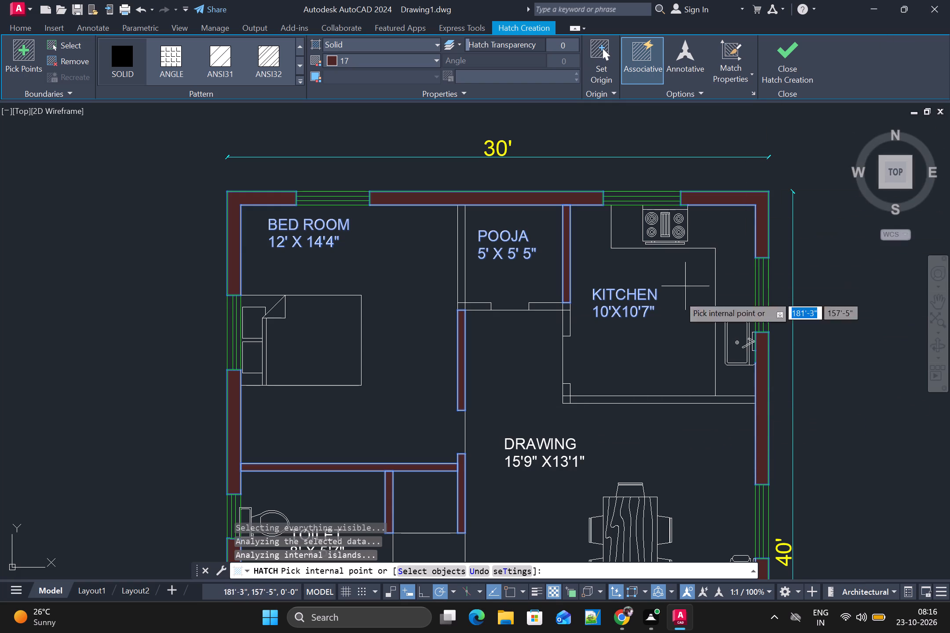
scroll(777, 391, "down", 1)
scroll(683, 393, "up", 2)
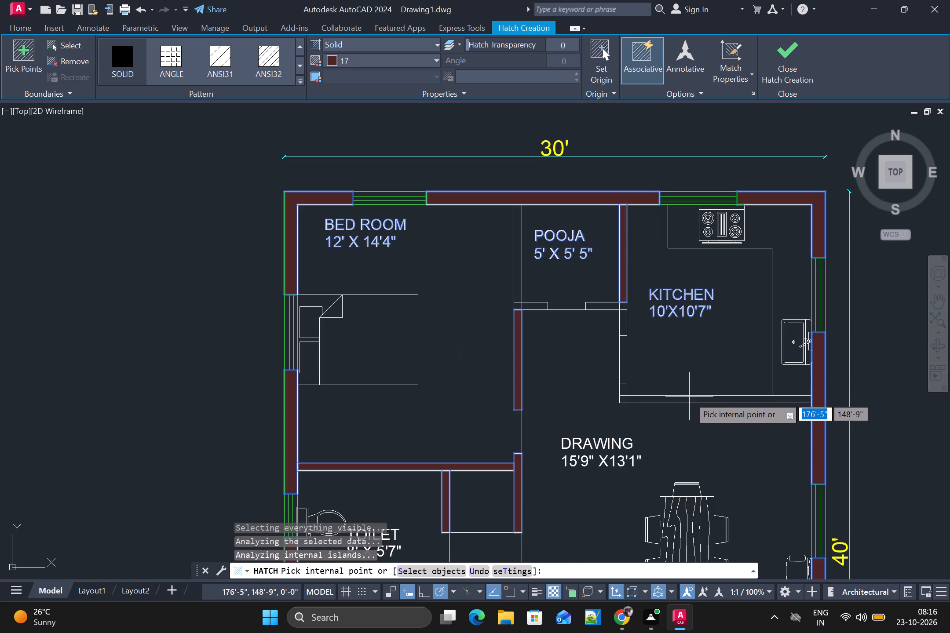
left_click(689, 398)
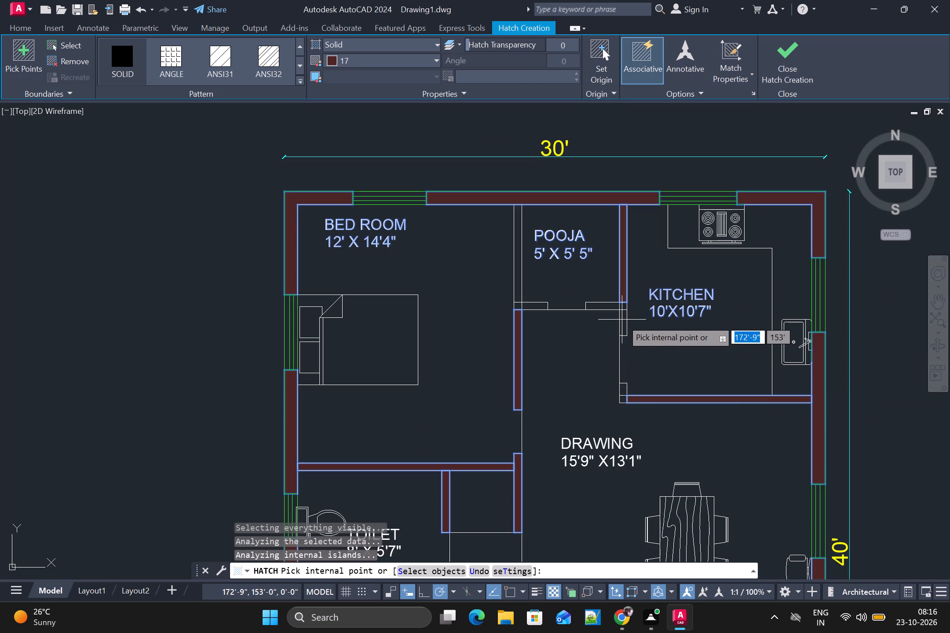
Fill the kitchen wall stub below the pooja room, both pooja front wall pieces, and the wall between the 12' X 14'4" bedroom and pooja room.
left_click(622, 320)
left_click(625, 306)
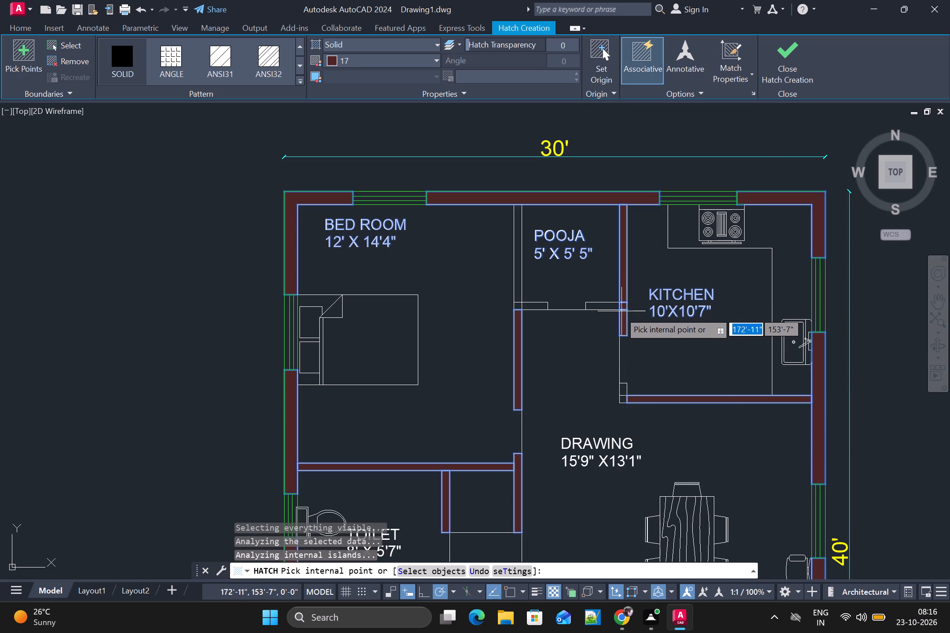
left_click(609, 306)
left_click(538, 309)
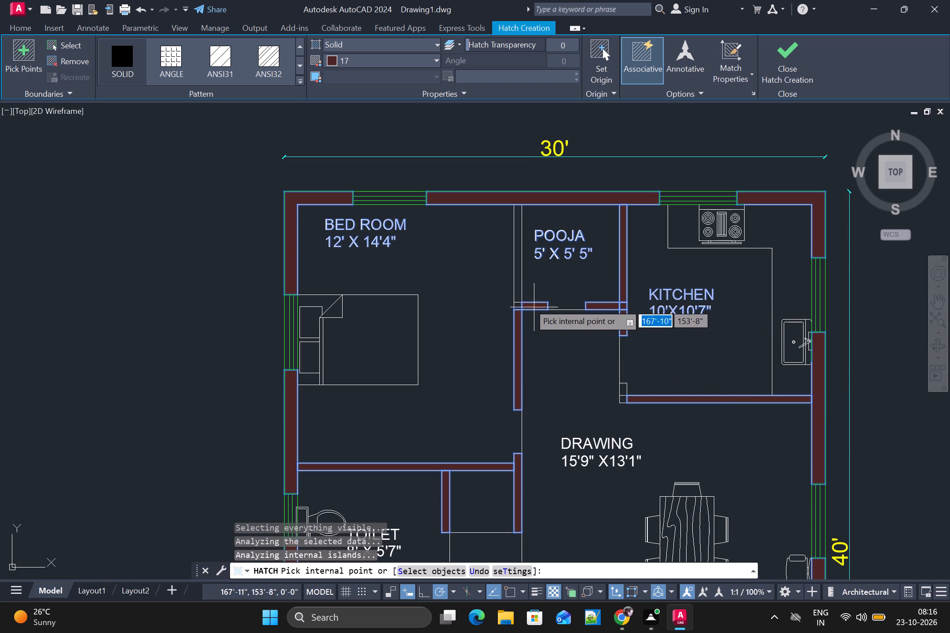
left_click(518, 291)
left_click(518, 306)
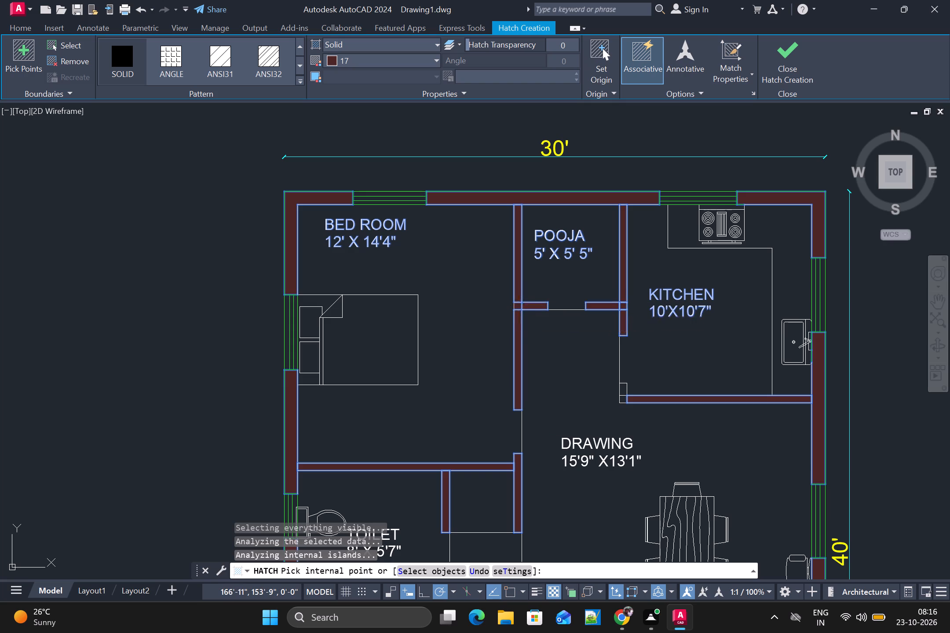
Fill the kitchen's short wall piece and corner beside the drawing room, and finish the solid wall hatch.
left_click(624, 389)
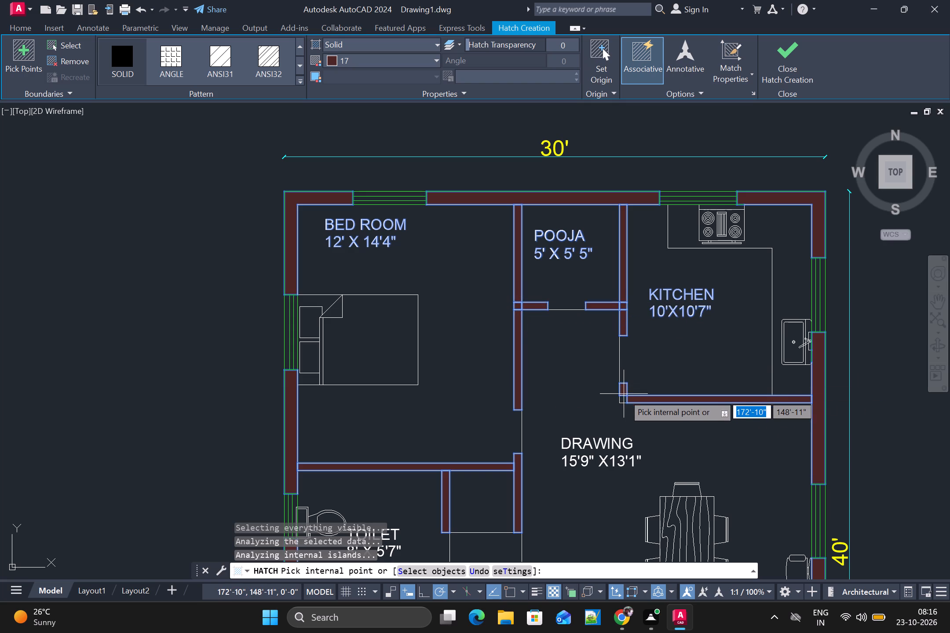
left_click(624, 398)
scroll(828, 404, "down", 1)
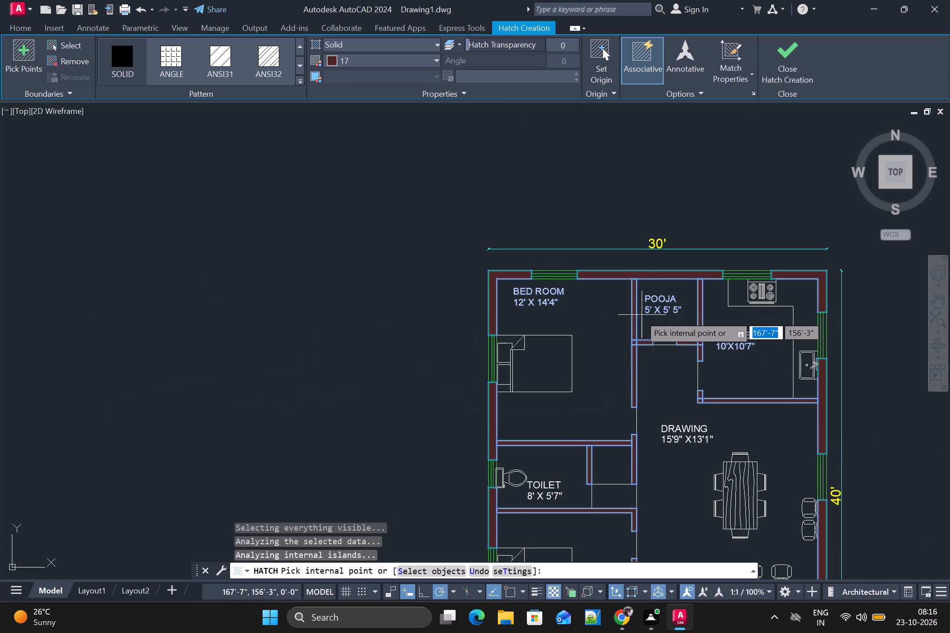
scroll(640, 316, "down", 1)
scroll(654, 320, "up", 1)
middle_click_drag(654, 348, 512, 177)
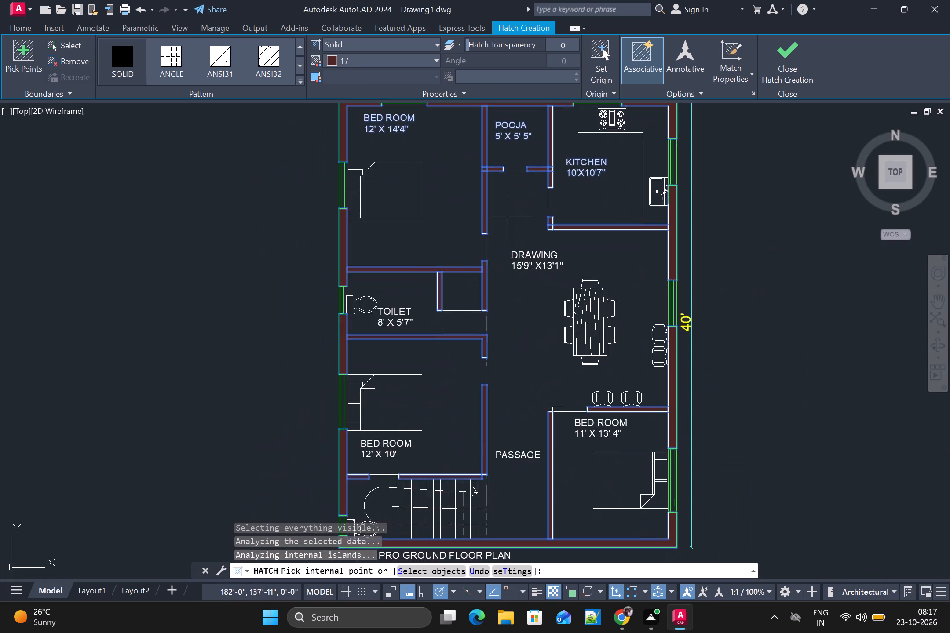
scroll(518, 259, "down", 1)
scroll(545, 311, "up", 1)
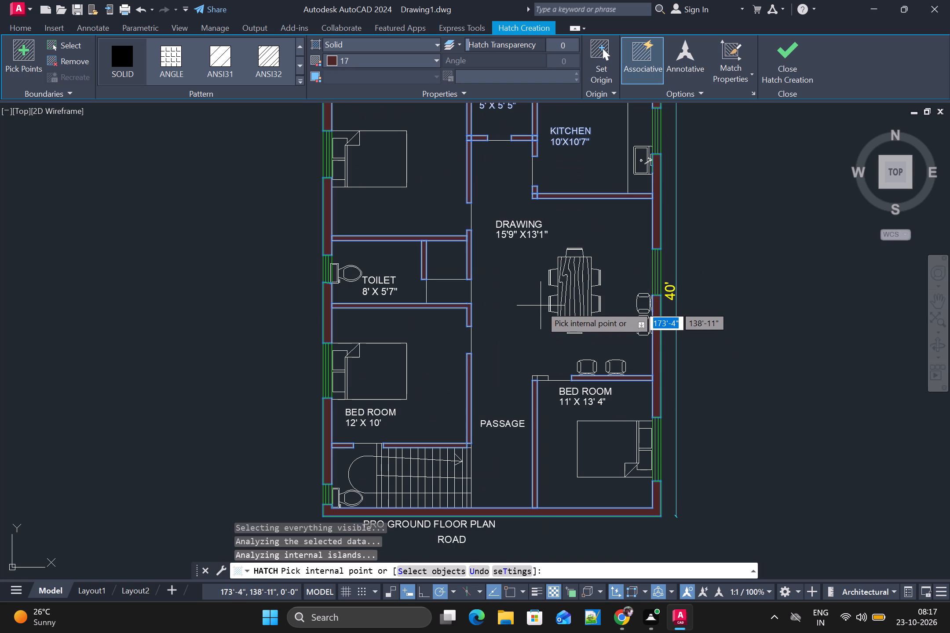
scroll(534, 311, "down", 1)
scroll(521, 291, "up", 1)
middle_click_drag(521, 295, 526, 316)
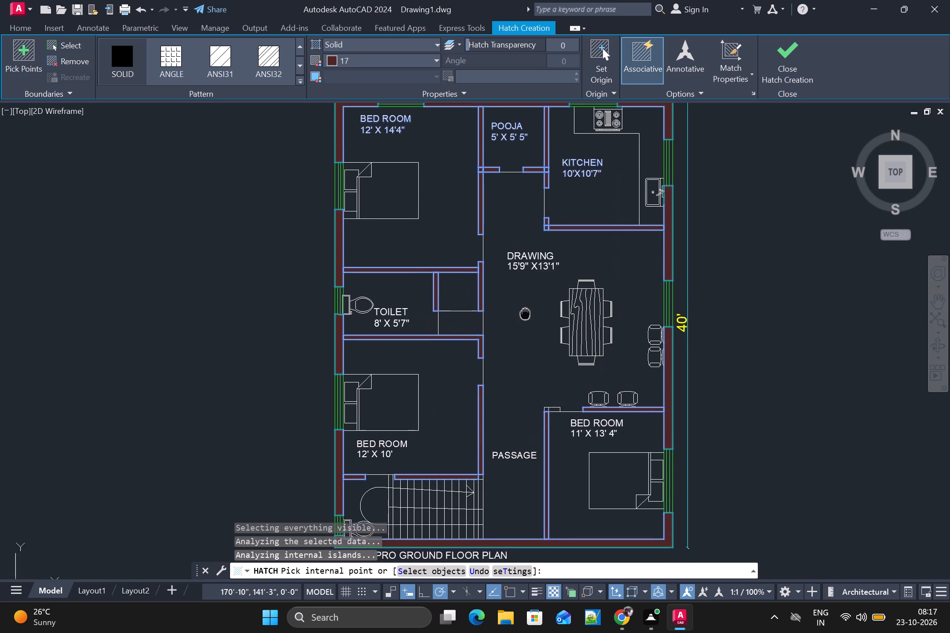
middle_click_drag(526, 316, 528, 323)
scroll(528, 298, "down", 1)
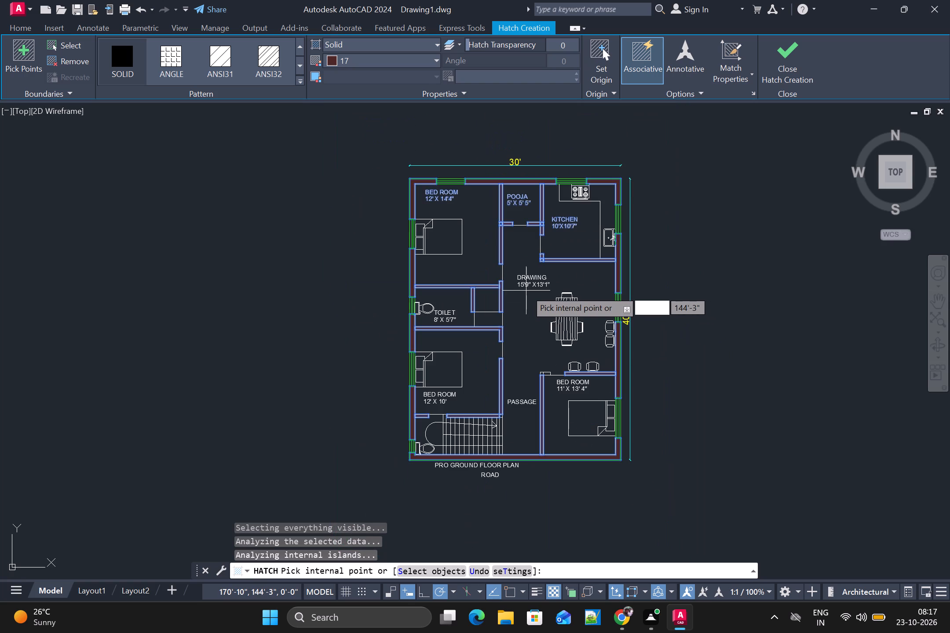
left_click(772, 56)
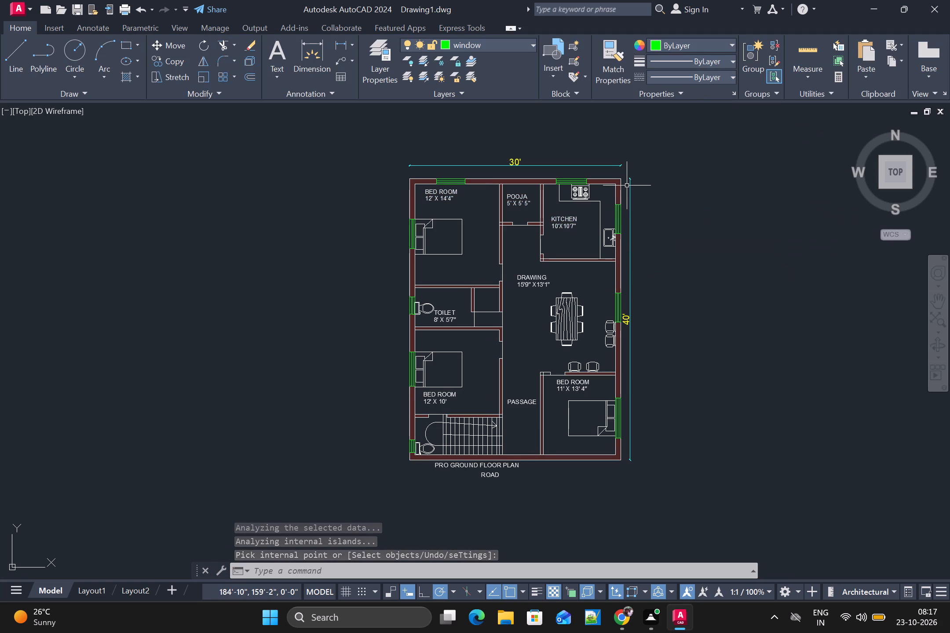
Move the PRO GROUND FLOOR PLAN title slightly to the right beneath the plan, above the ROAD label.
left_click(435, 463)
left_click_drag(435, 463, 453, 459)
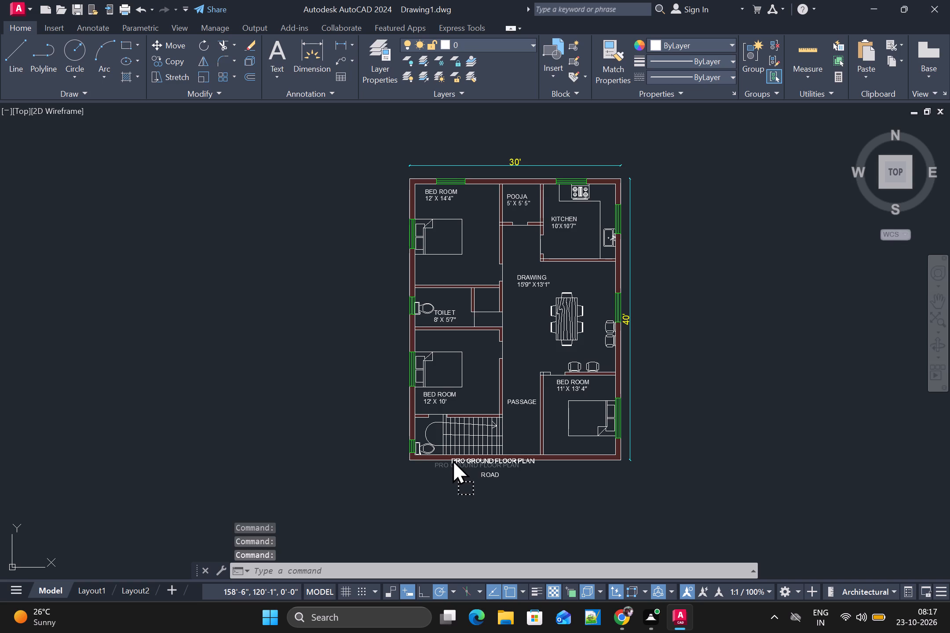
left_click_drag(453, 459, 464, 465)
left_click(464, 465)
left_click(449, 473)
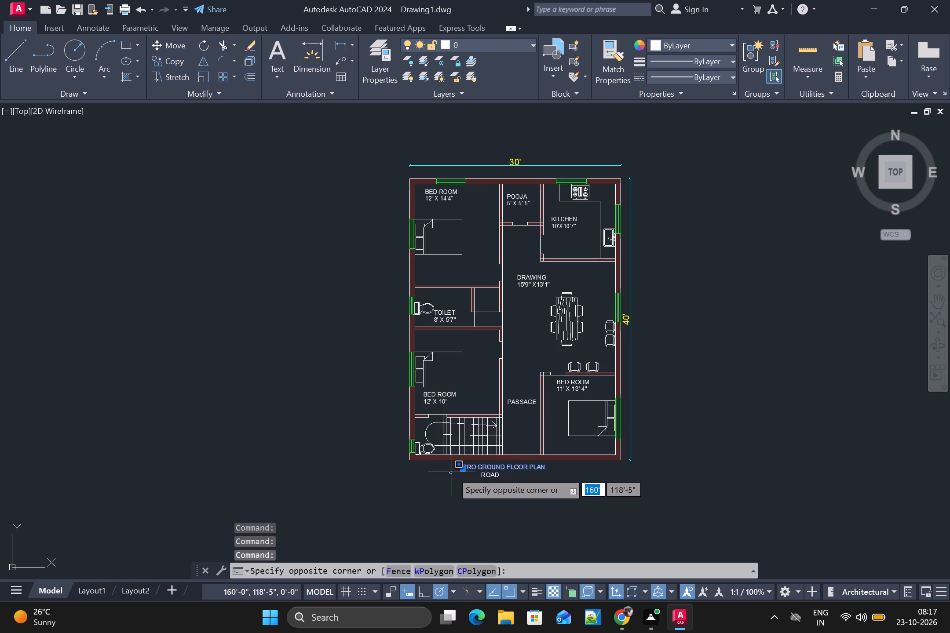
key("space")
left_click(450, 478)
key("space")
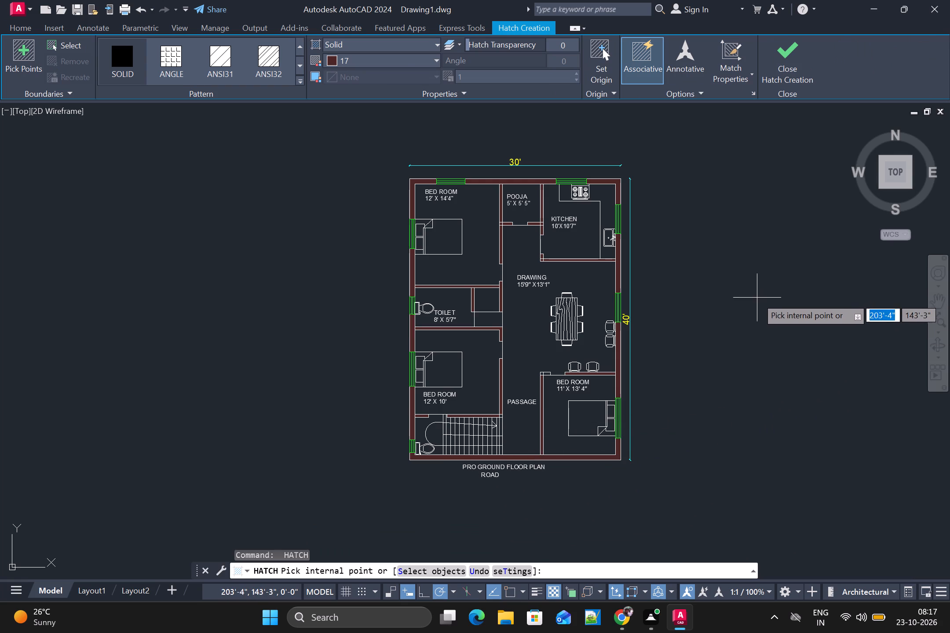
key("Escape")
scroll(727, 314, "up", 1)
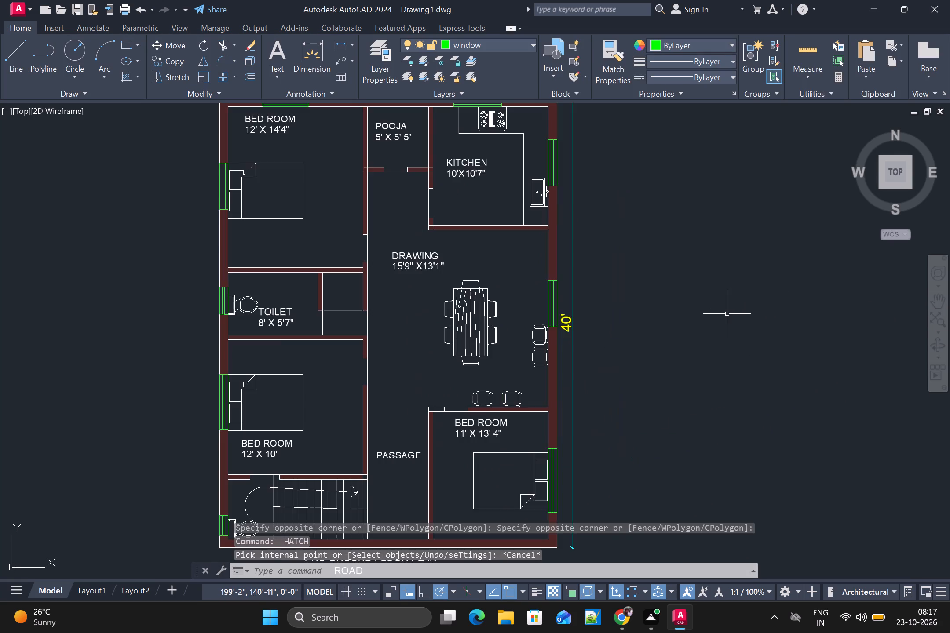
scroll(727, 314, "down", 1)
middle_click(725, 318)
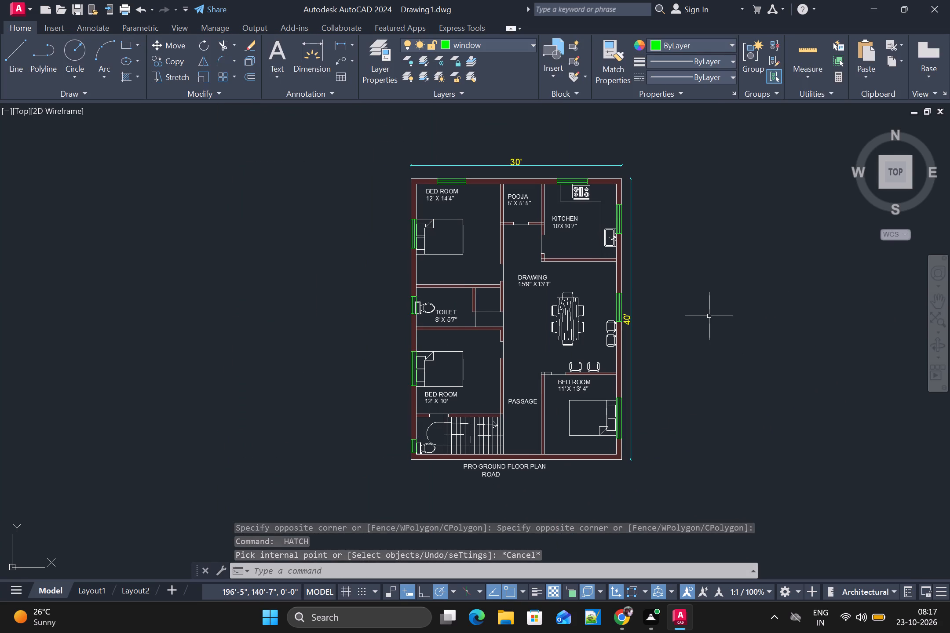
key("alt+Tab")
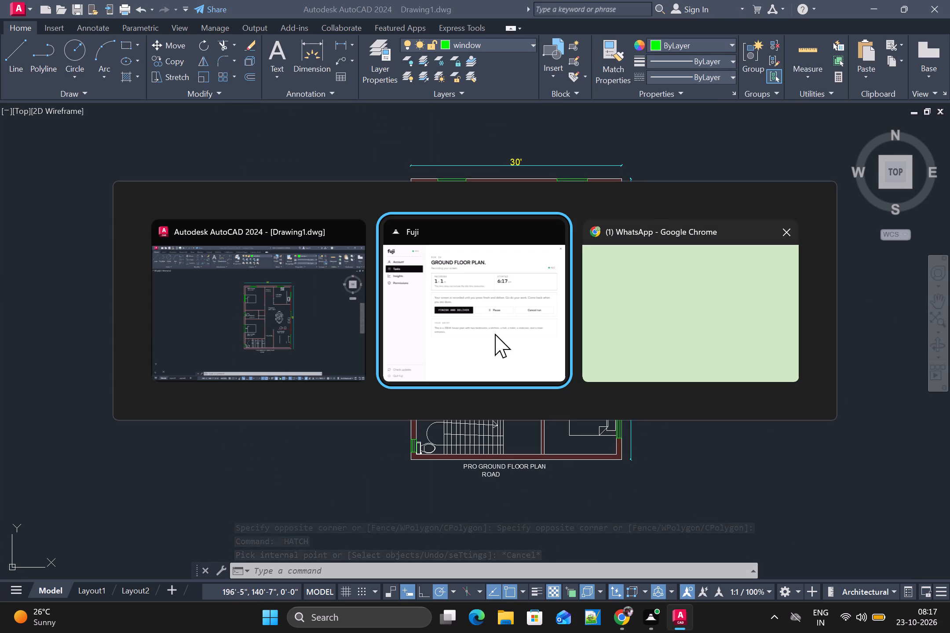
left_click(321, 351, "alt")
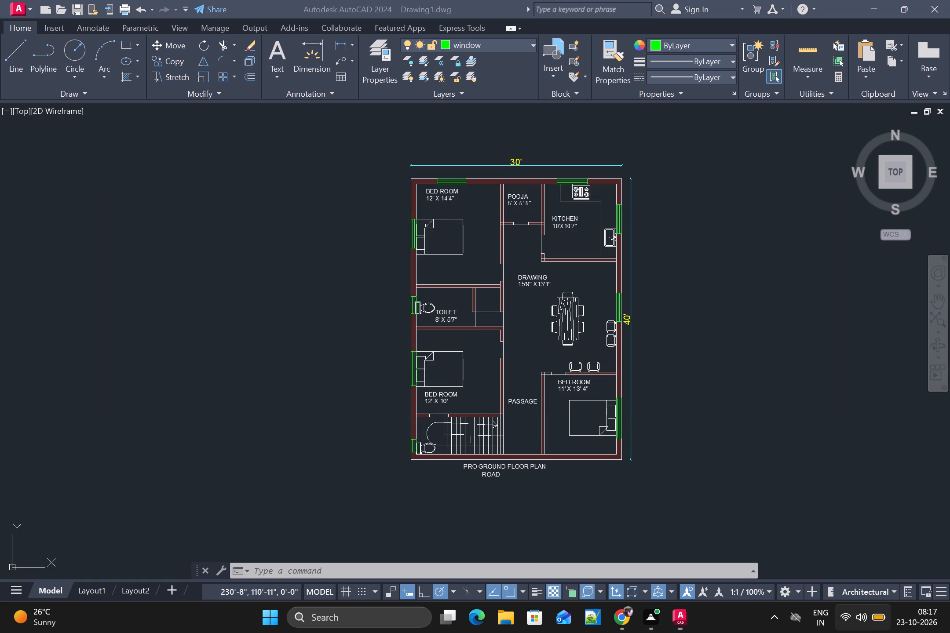
Start saving the drawing under a new name.
left_click(31, 11)
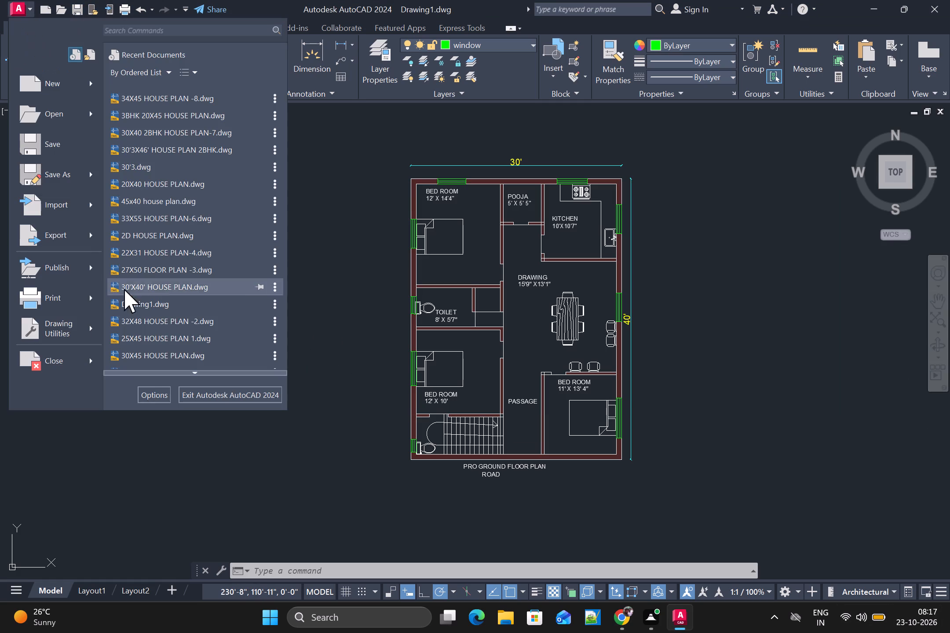
left_click(72, 183)
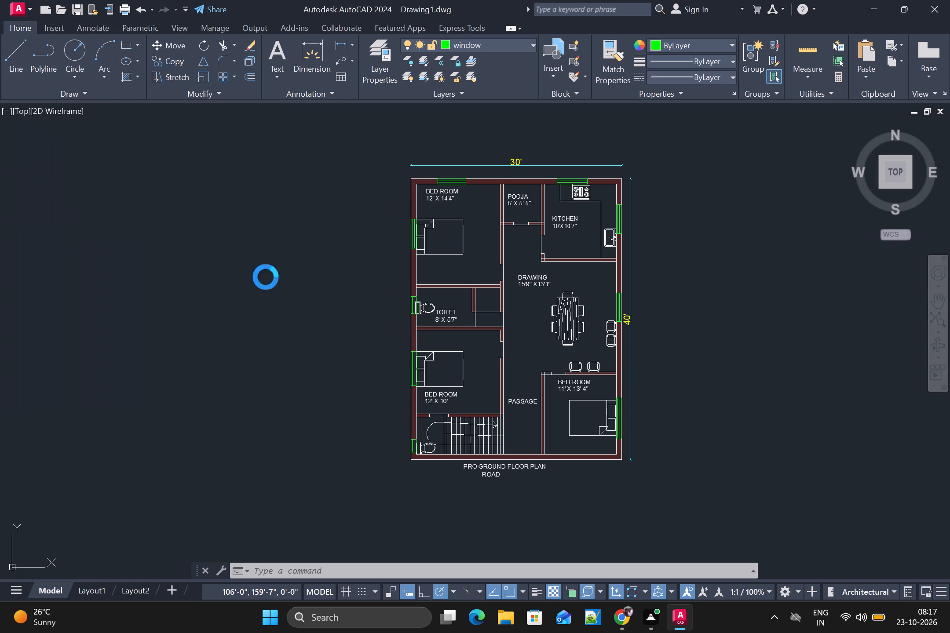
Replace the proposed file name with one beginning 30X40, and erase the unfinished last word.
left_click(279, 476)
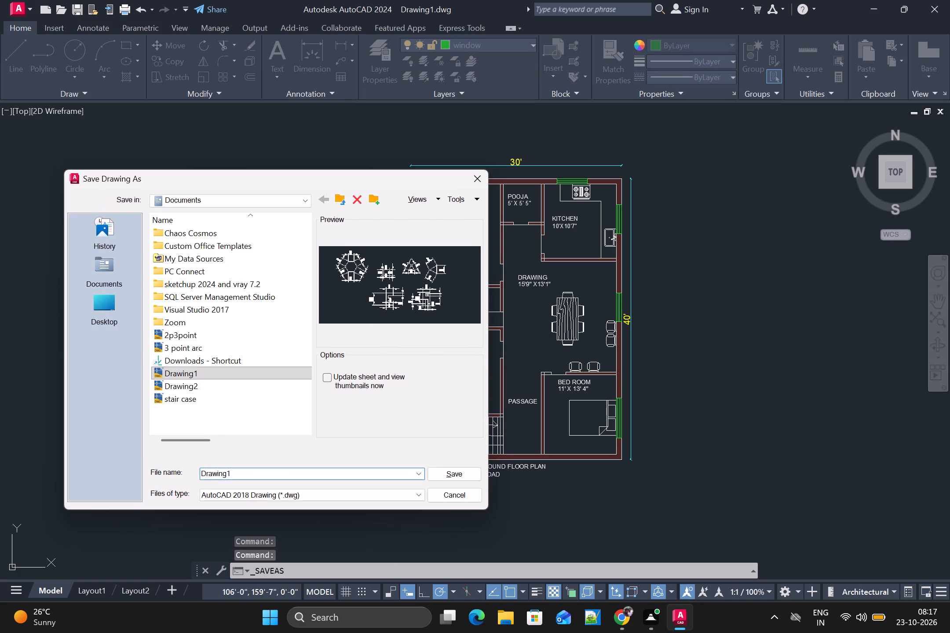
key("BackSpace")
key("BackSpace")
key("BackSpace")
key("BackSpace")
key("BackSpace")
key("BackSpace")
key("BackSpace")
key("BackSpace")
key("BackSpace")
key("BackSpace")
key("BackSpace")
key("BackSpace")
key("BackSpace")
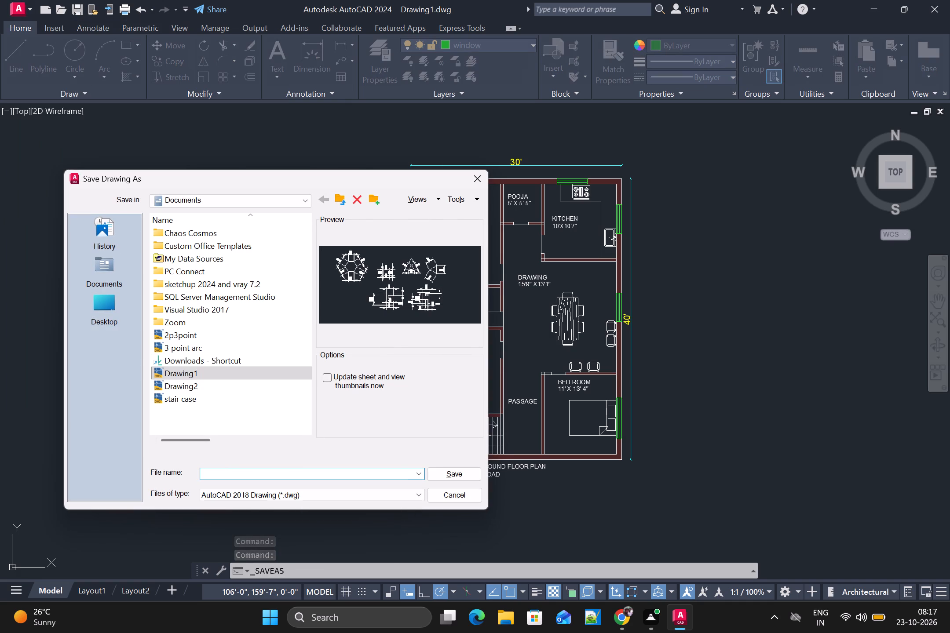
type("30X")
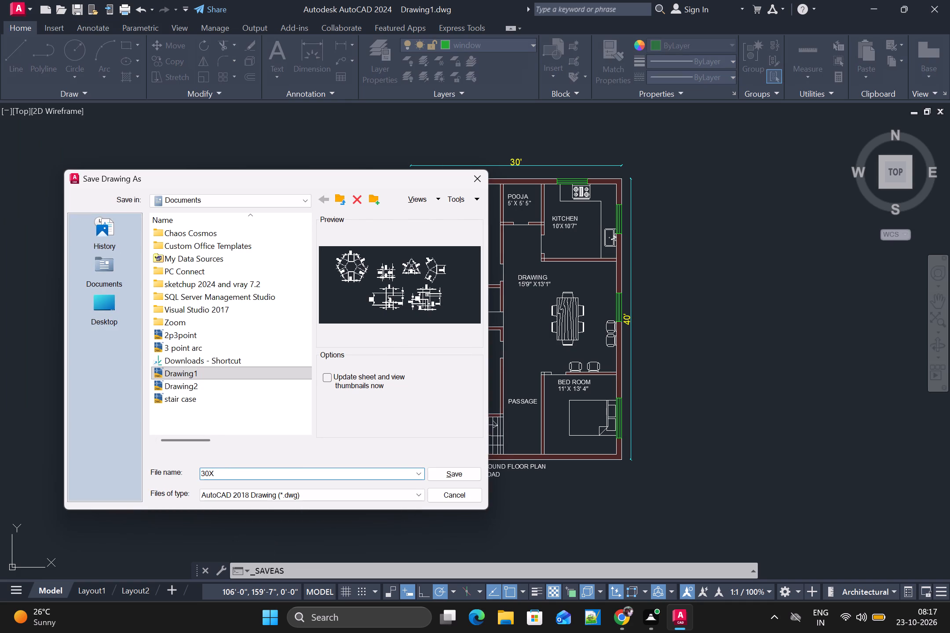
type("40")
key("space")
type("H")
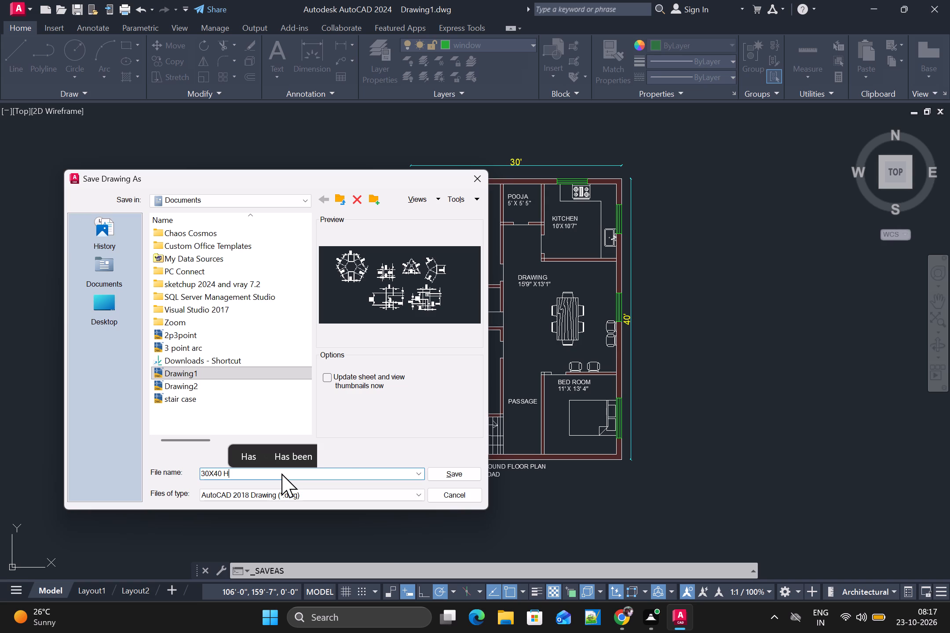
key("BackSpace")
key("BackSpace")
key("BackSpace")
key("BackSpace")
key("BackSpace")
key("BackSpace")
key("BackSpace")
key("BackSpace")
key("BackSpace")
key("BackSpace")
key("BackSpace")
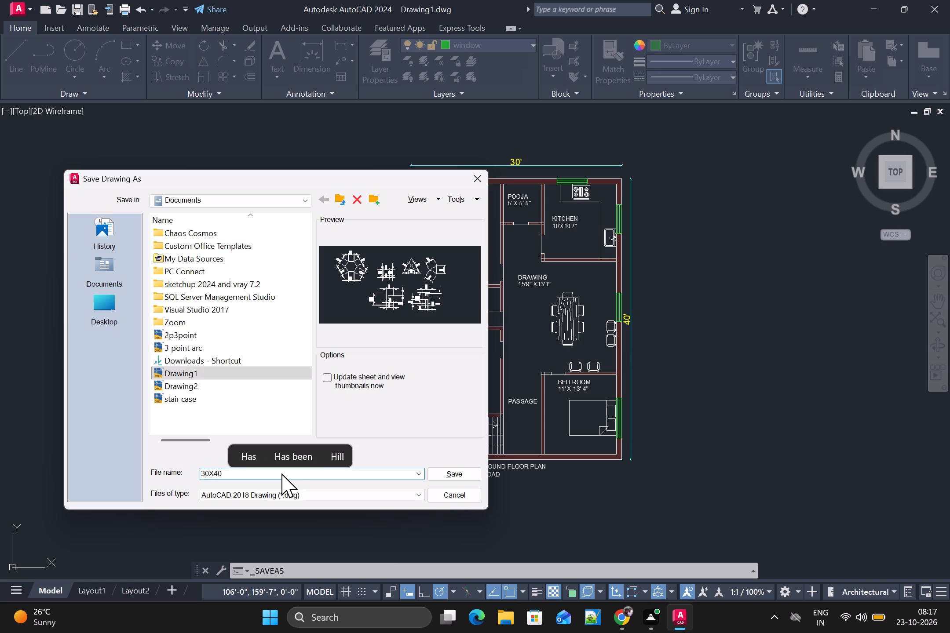
Save the drawing in the Desktop folder FUJI AUTOCAD PROJECTS as 30X40 3BHK HOUSE PLAN -9.
left_click(88, 309)
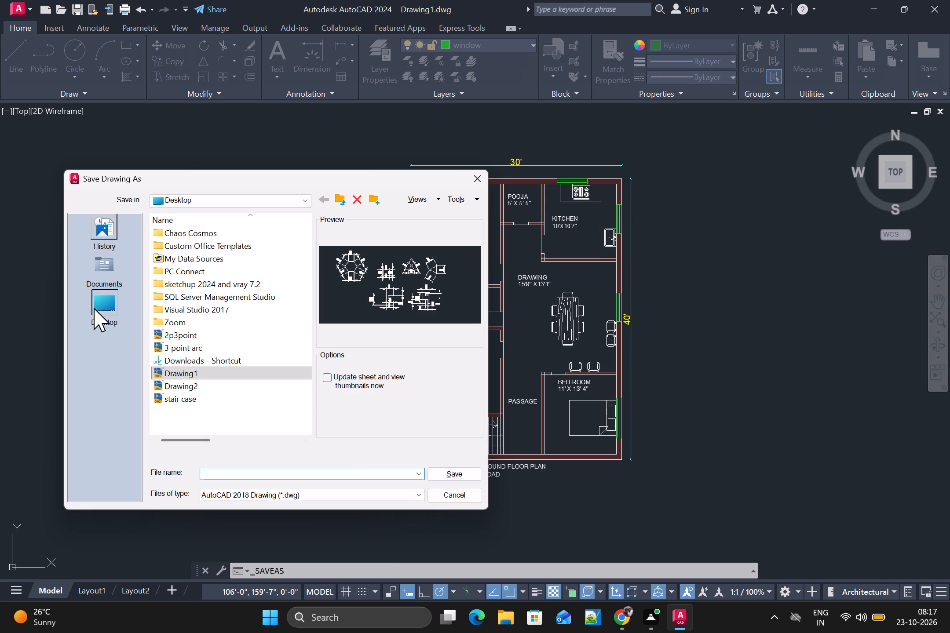
scroll(200, 381, "down", 1)
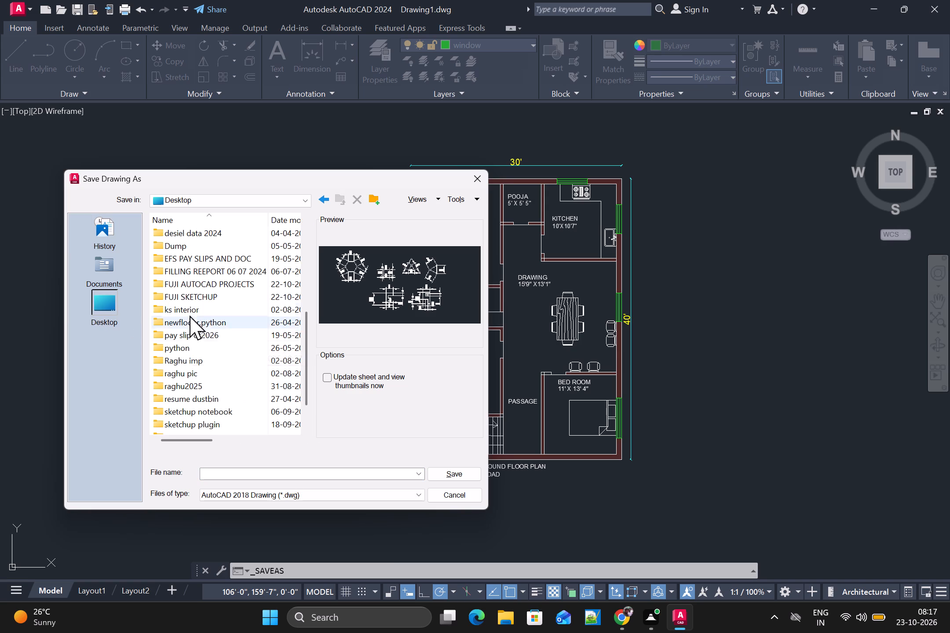
double_click(200, 287)
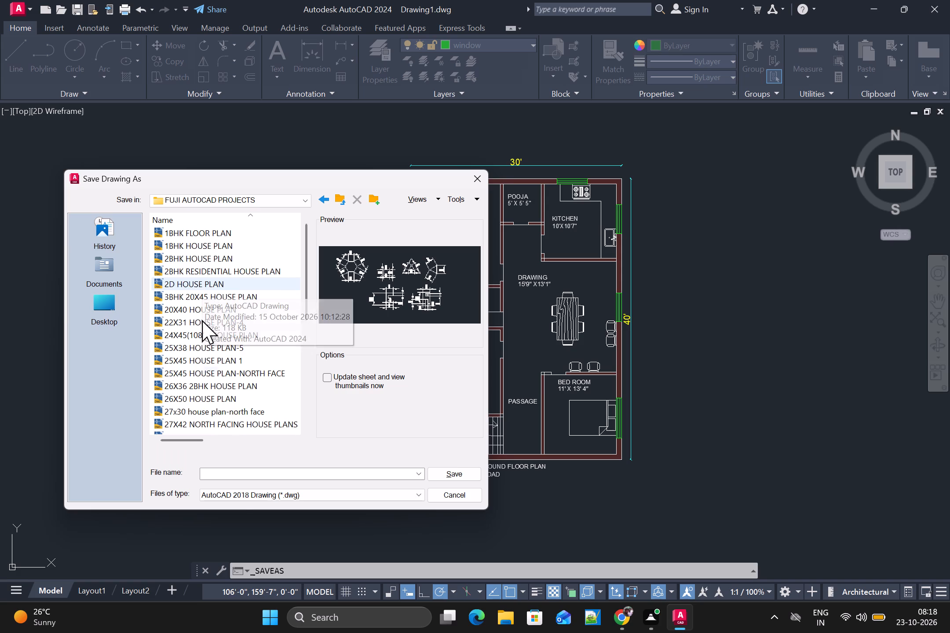
left_click(256, 467)
left_click(251, 473)
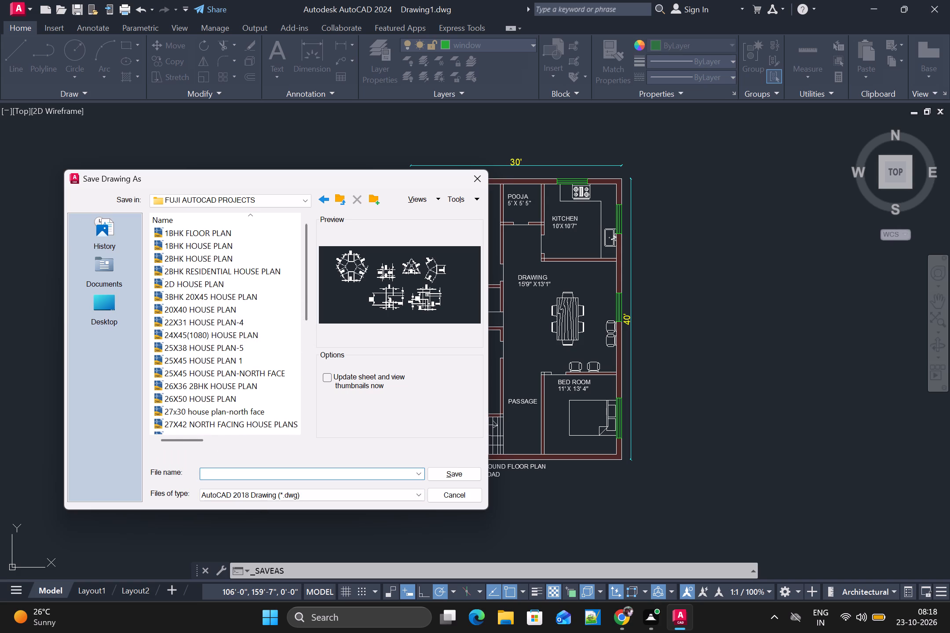
type("30")
key("x")
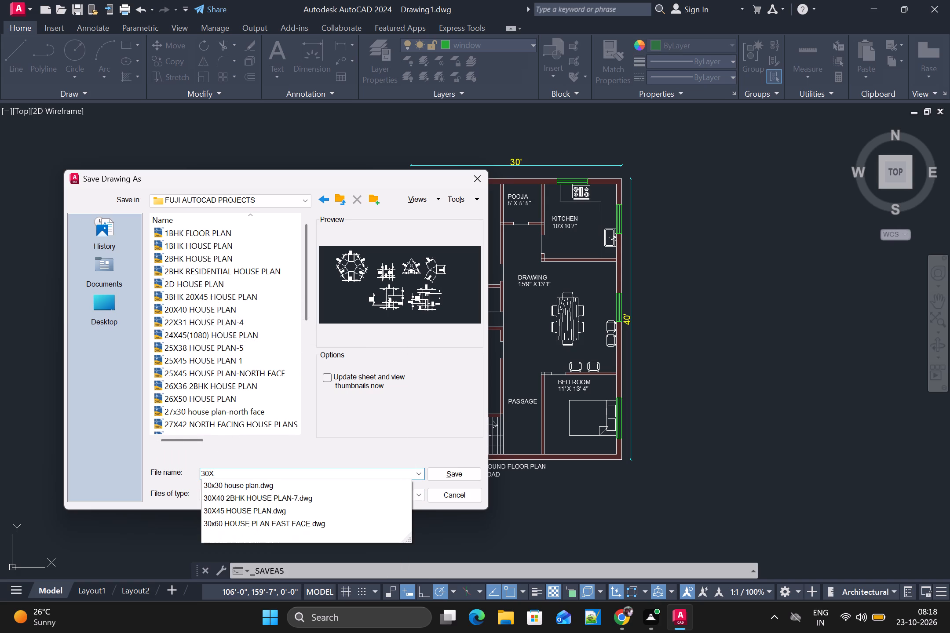
type("40")
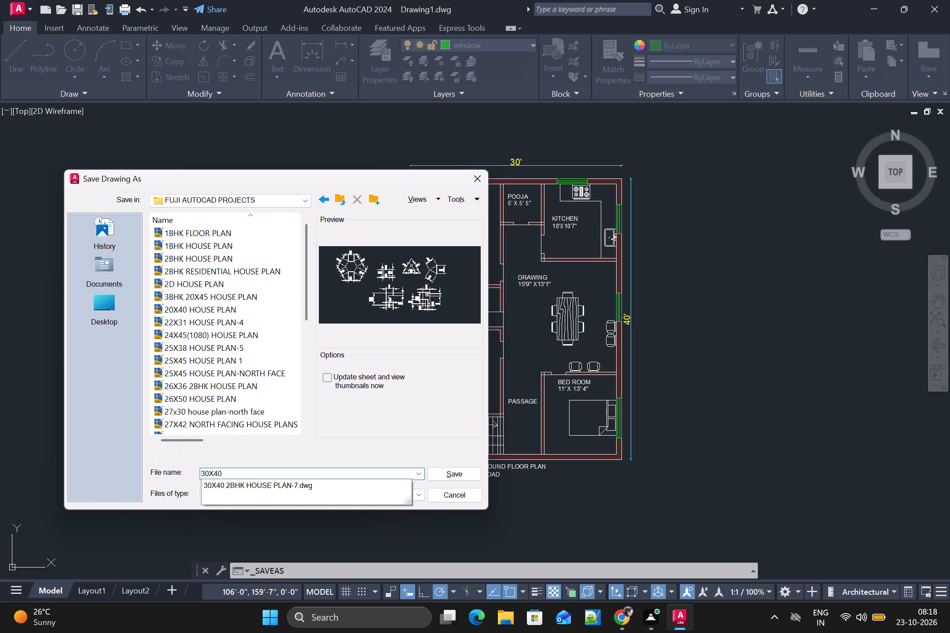
key("space")
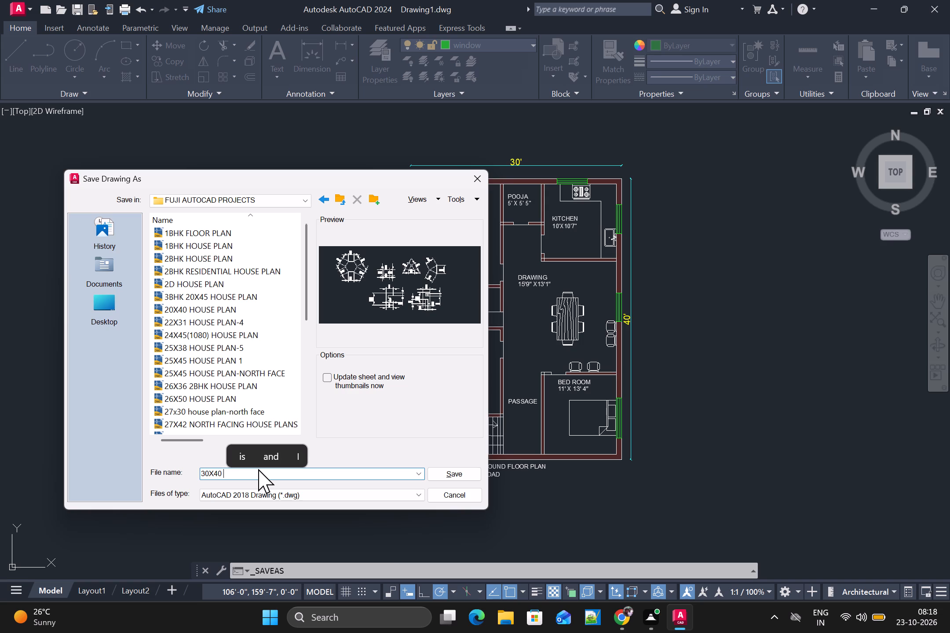
type("3BHK HOUSE PL")
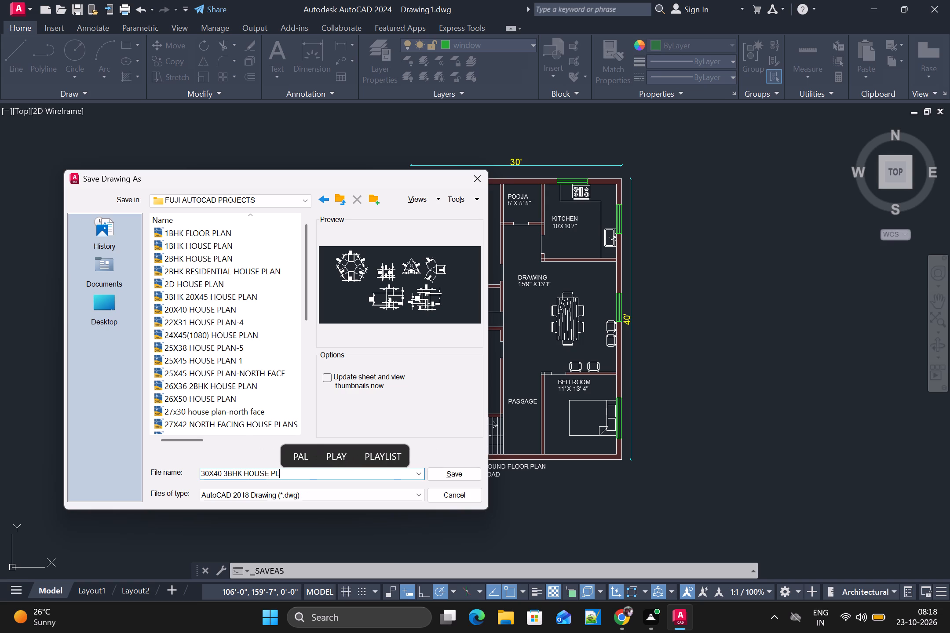
type("AN")
key("space")
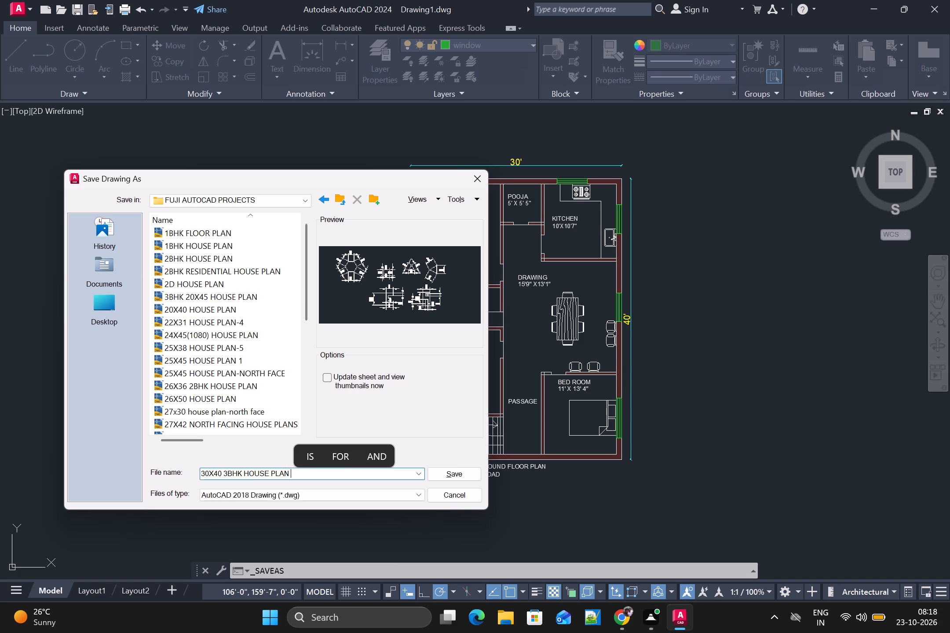
type("-9")
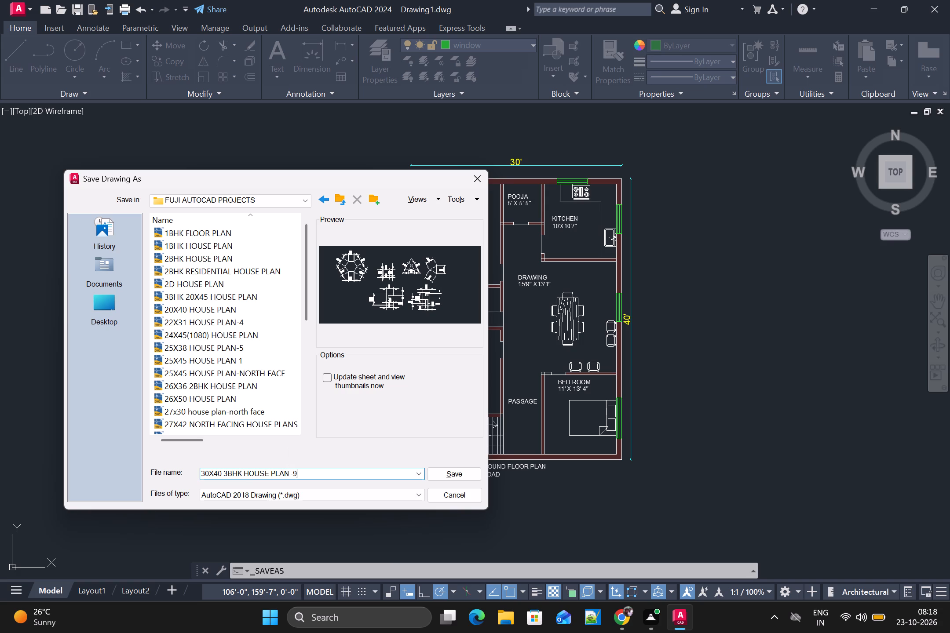
left_click(461, 471)
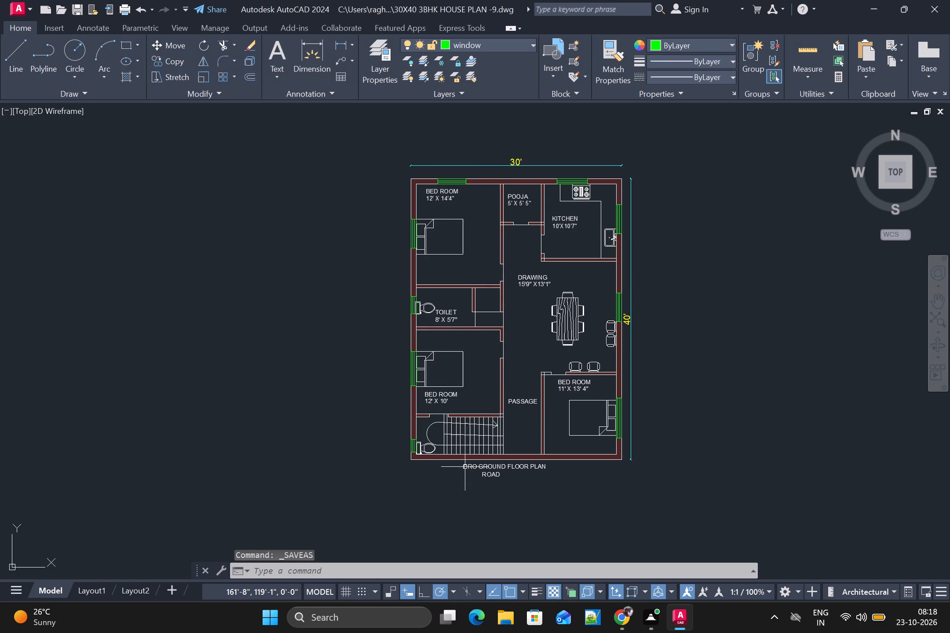
Check the Open and Save settings, including log file maintenance, in the Options dialog and close it with OK.
left_click(348, 570)
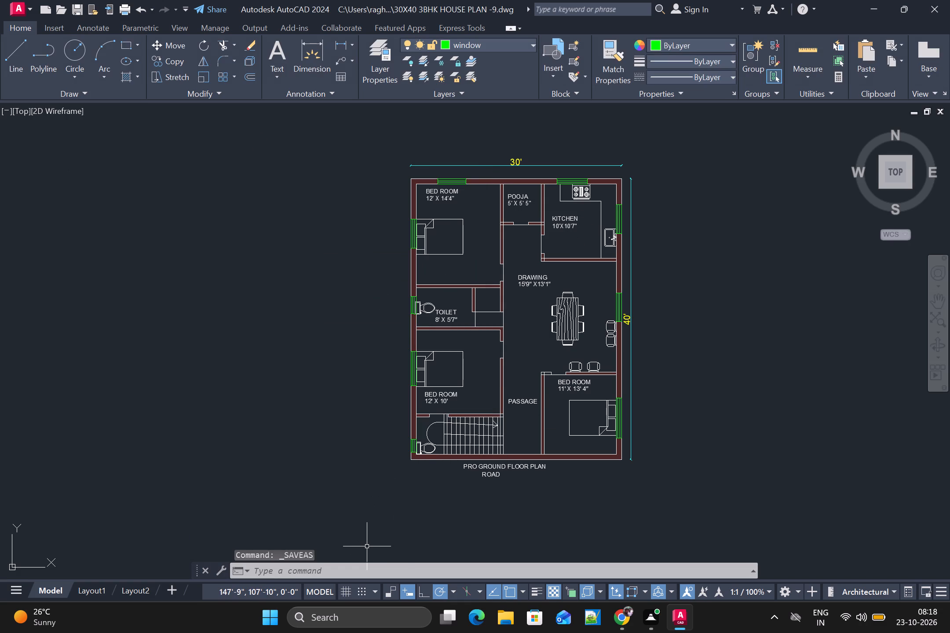
type("OP")
type("TUIONS")
key("Return")
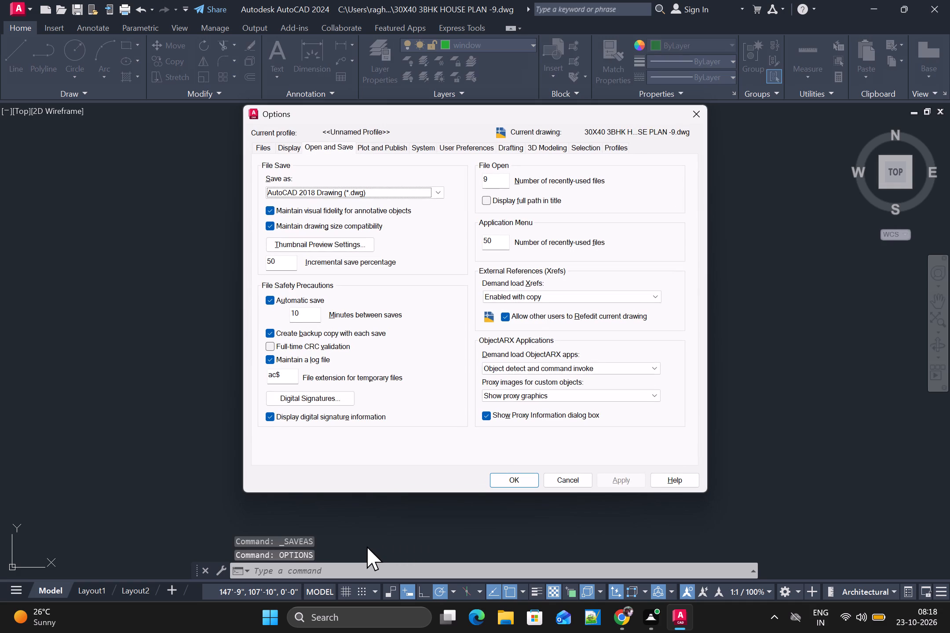
left_click(521, 483)
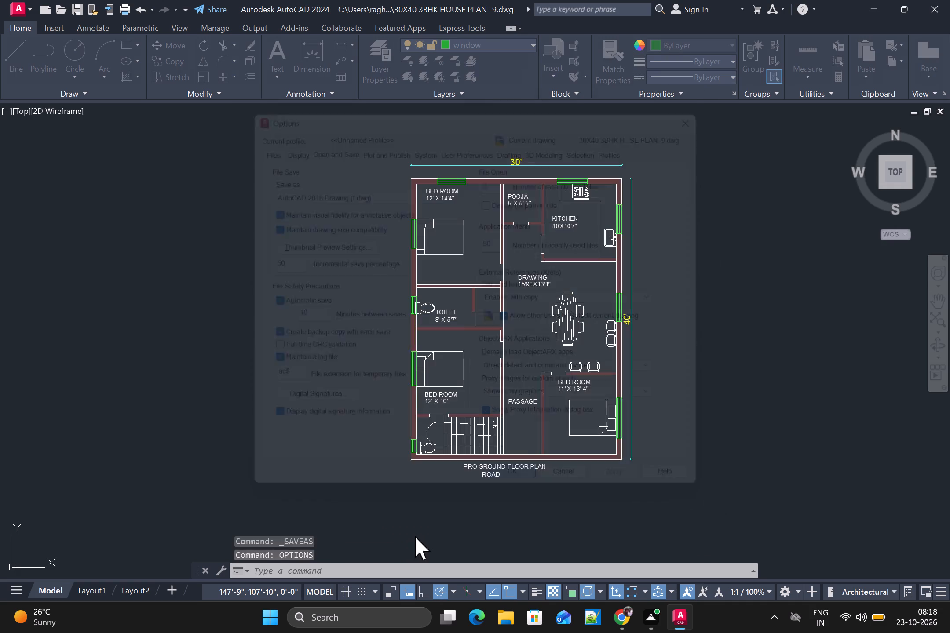
Query the LOGFILENAME system variable to find where the drawing's log file is stored.
left_click(392, 571)
type("LOGFILENAME")
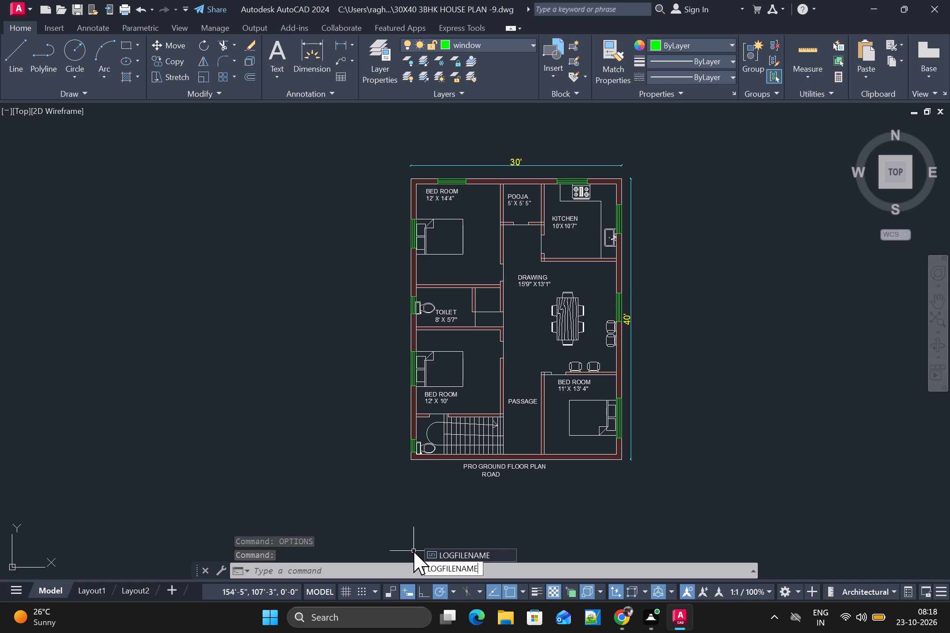
key("Return")
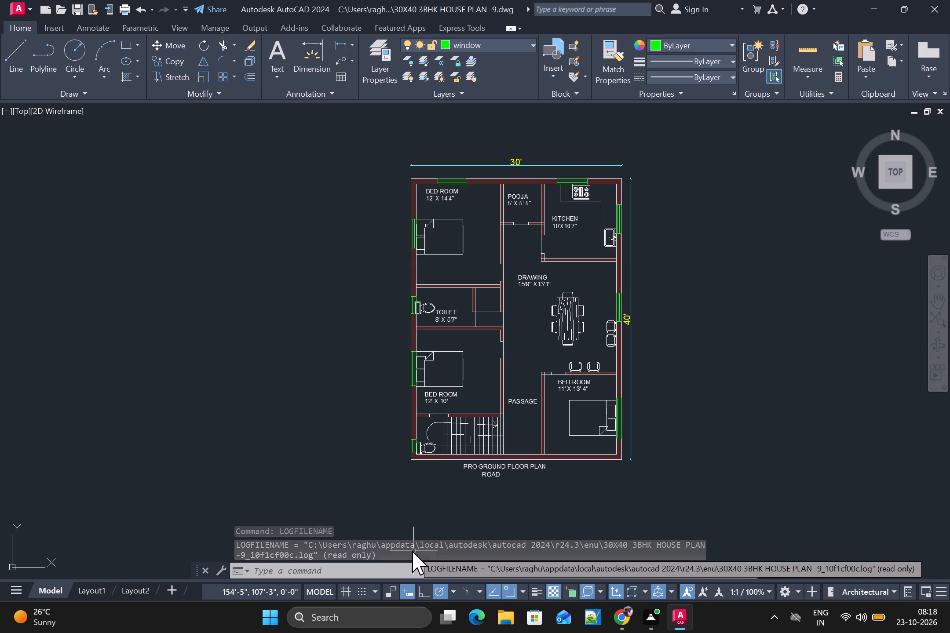
Set up the plot with the <Previous plot> page setup and a window around the whole plan including its dimensions and title, and apply it to the layout.
left_click(374, 572)
key("ctrl+p")
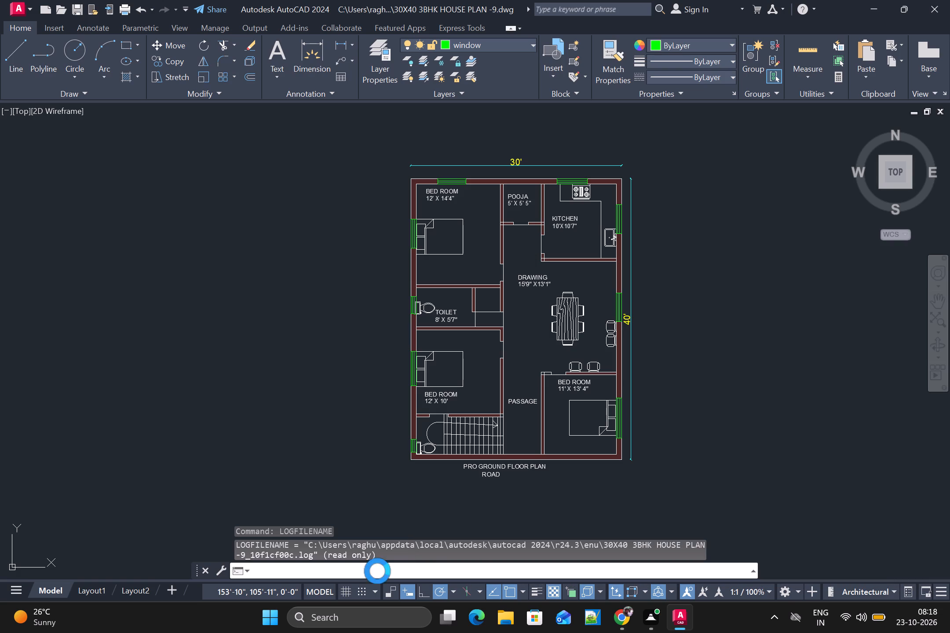
key("Return")
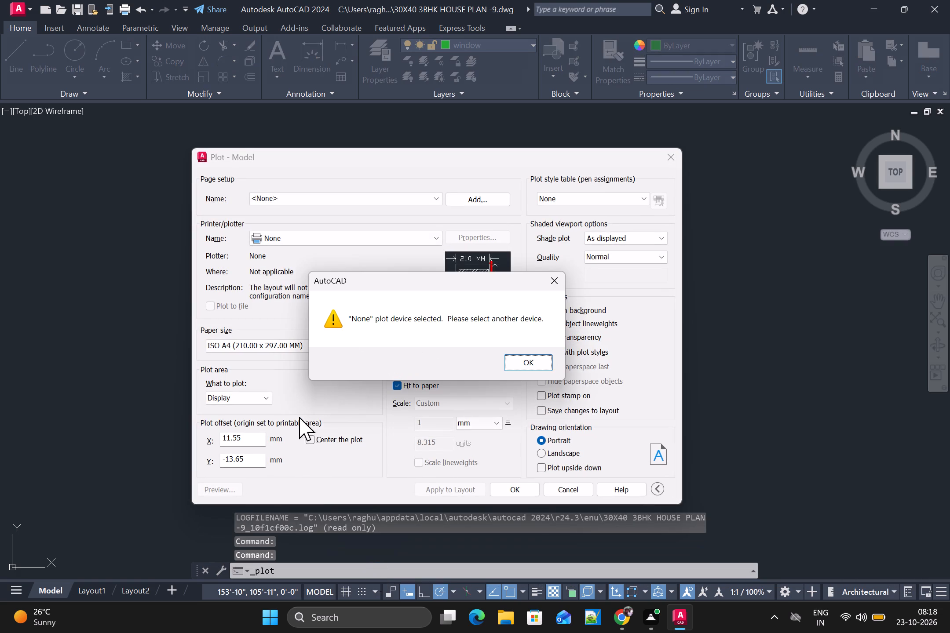
left_click(533, 358)
left_click(411, 196)
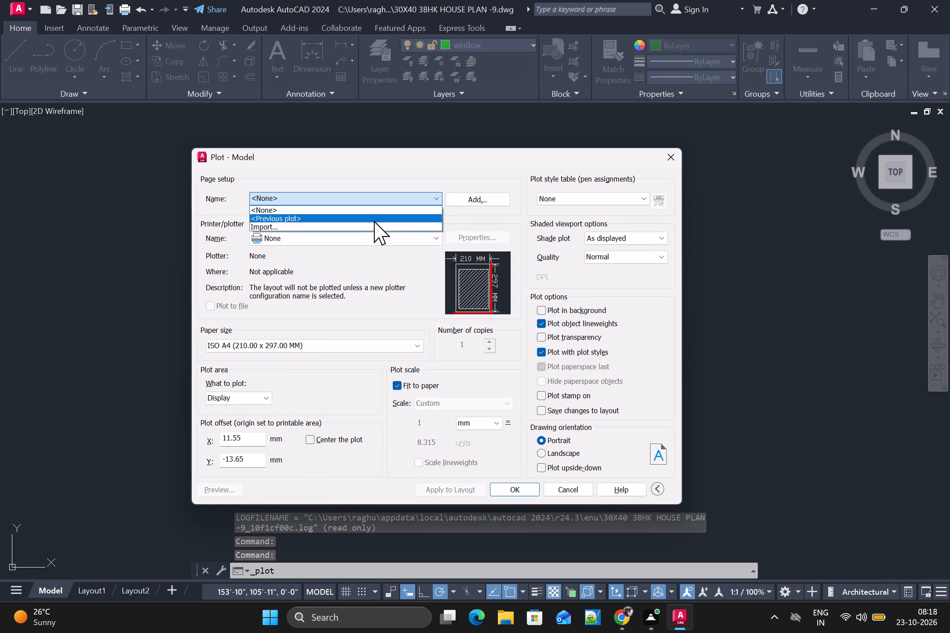
left_click(369, 220)
left_click(333, 399)
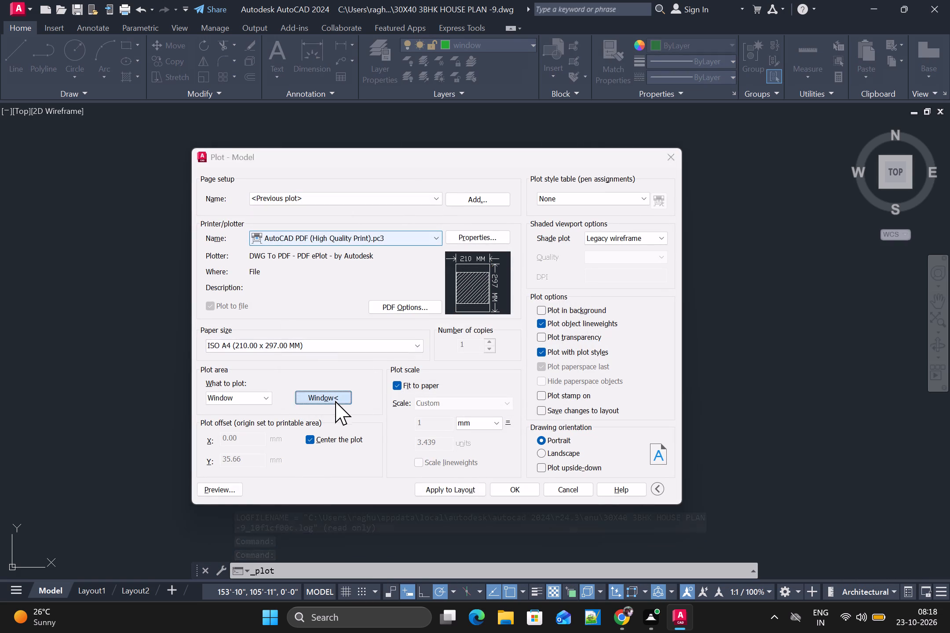
left_click_drag(364, 135, 397, 137)
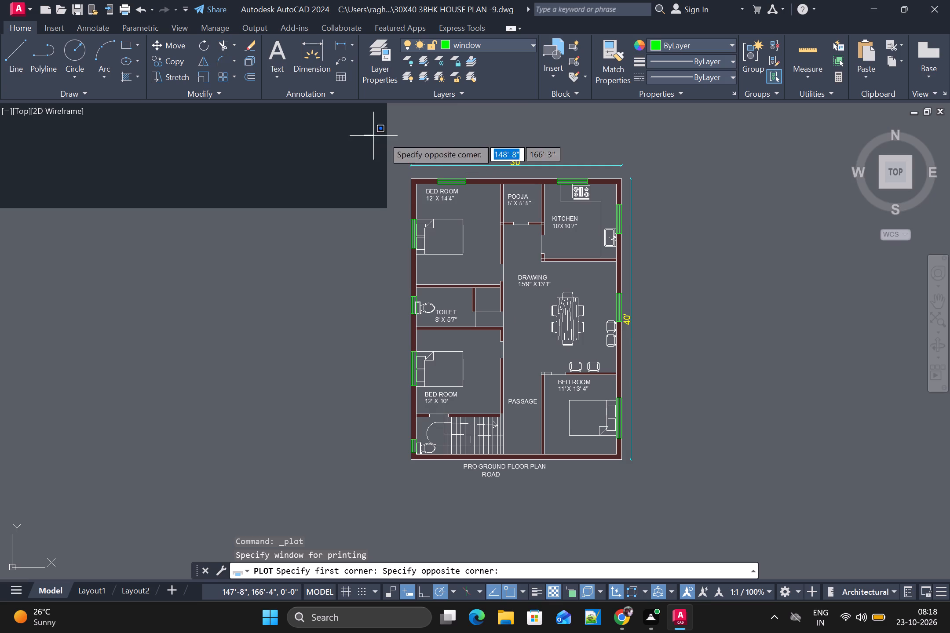
left_click(656, 490)
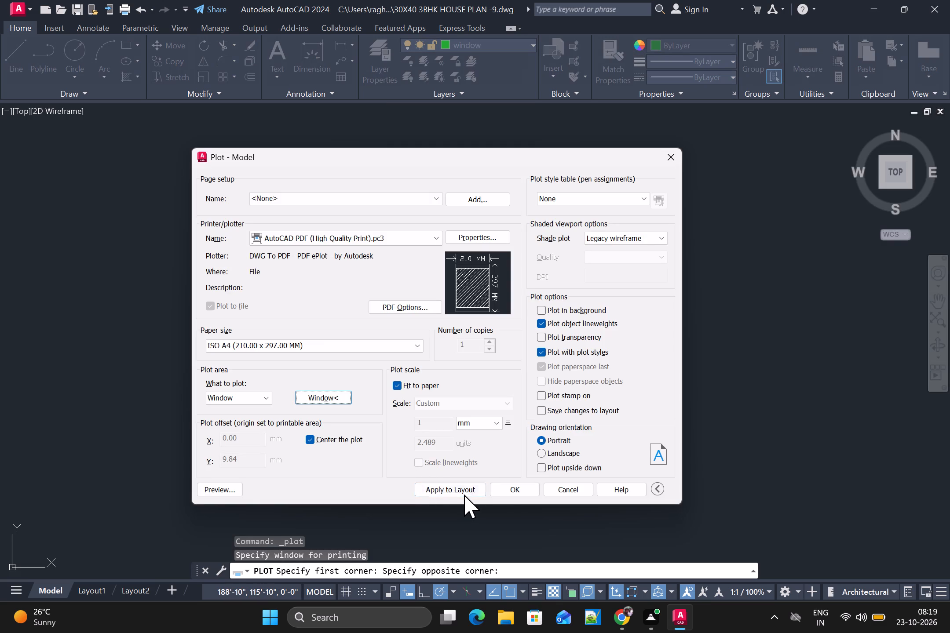
left_click(464, 492)
Plot the plan to PDF in the Desktop folder FUJI AUTOCAD PROJECTS, keeping the proposed file name.
left_click(505, 485)
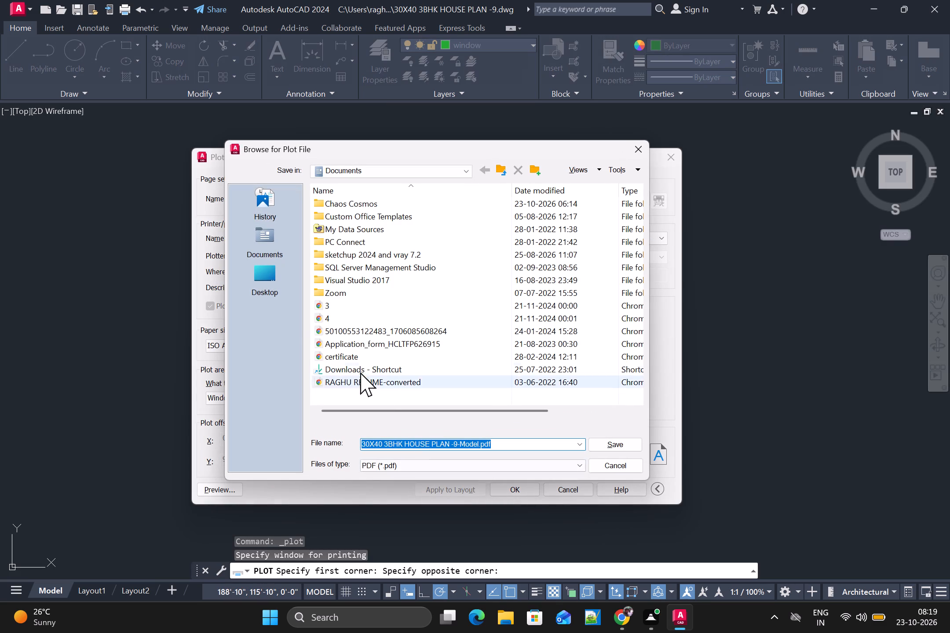
left_click(266, 282)
scroll(398, 338, "down", 1)
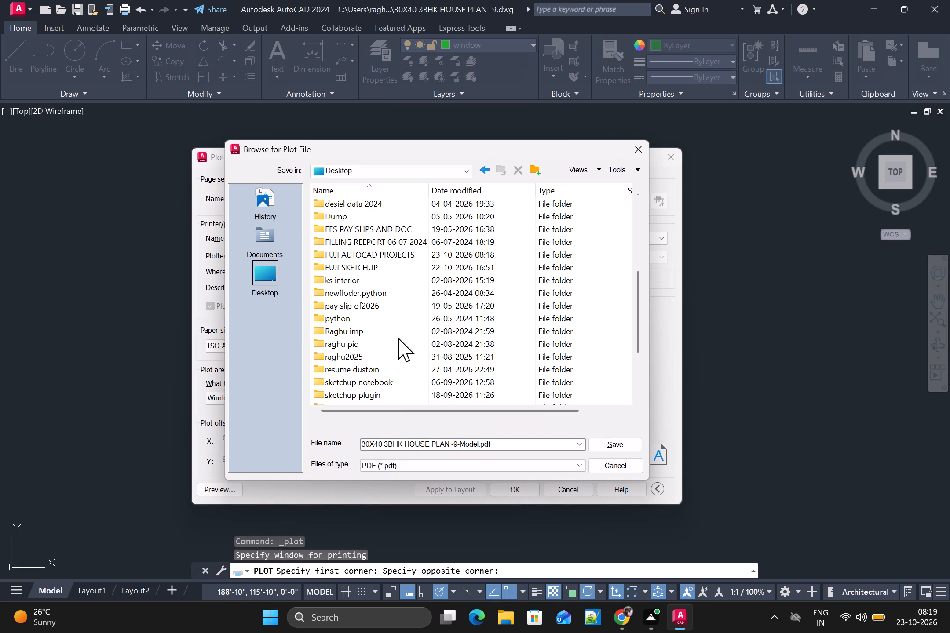
double_click(376, 256)
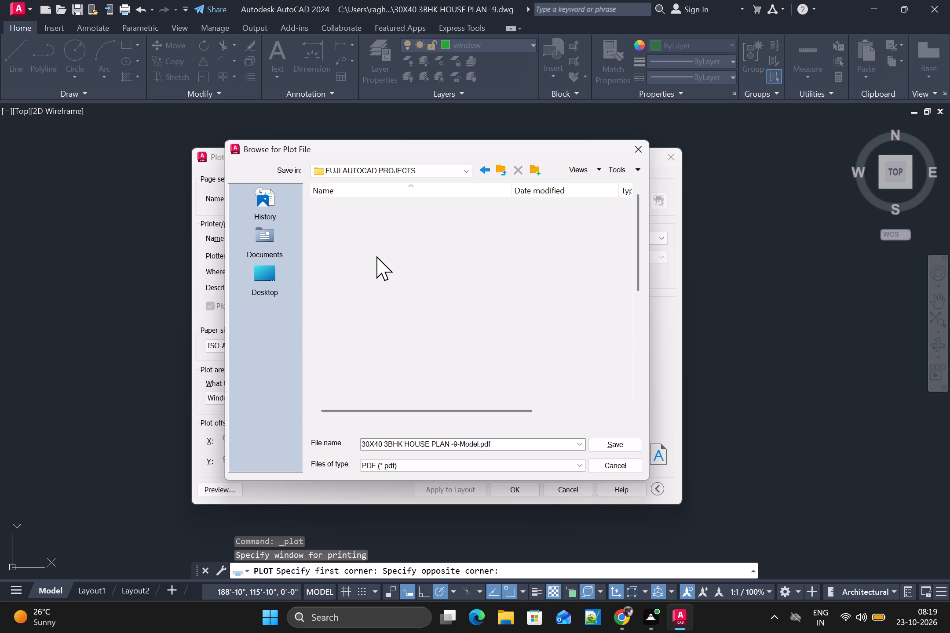
left_click(617, 445)
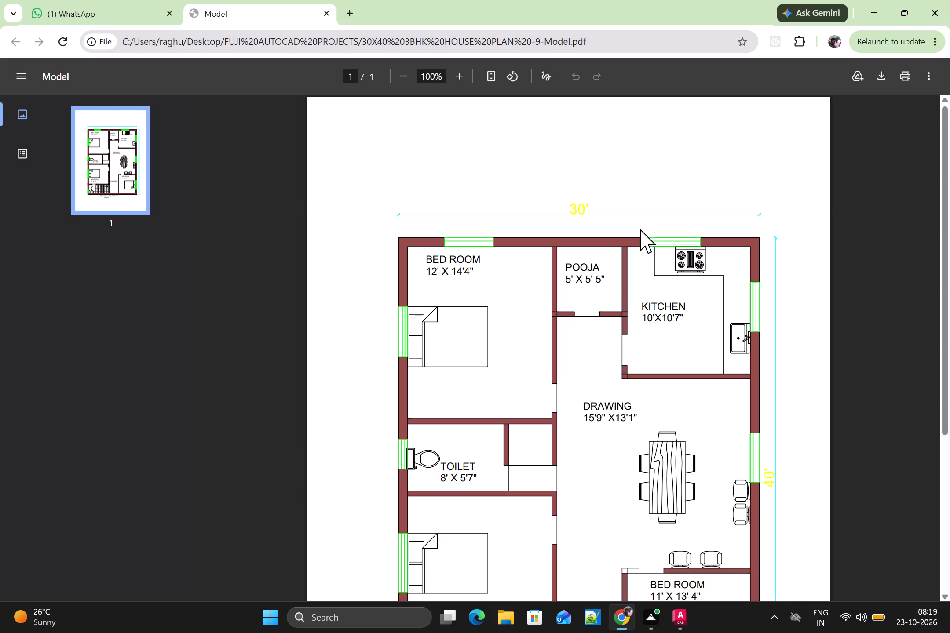
Switch from the plotted PDF in Chrome back to the AutoCAD drawing.
key("alt+Tab")
key("alt+Tab")
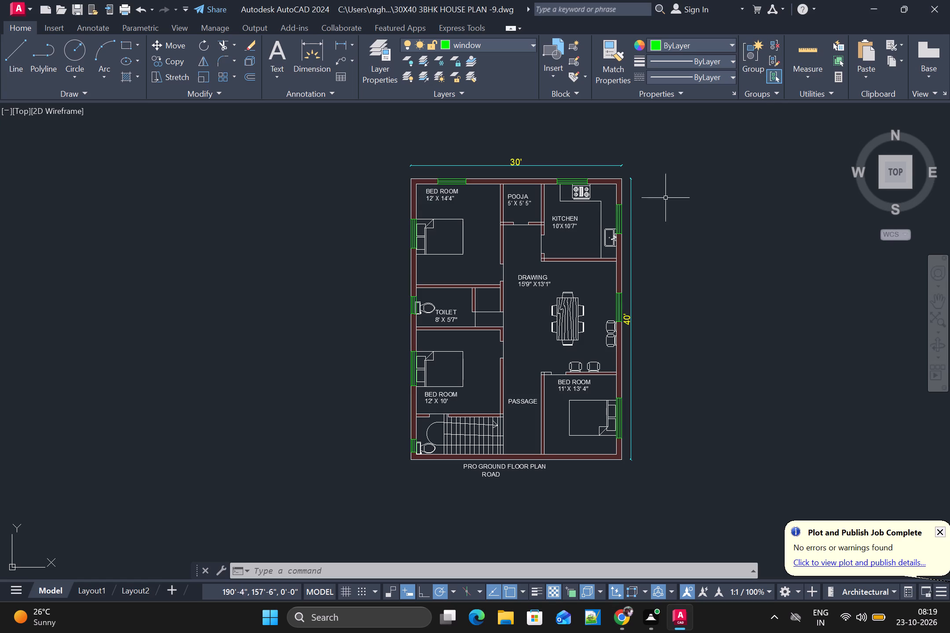